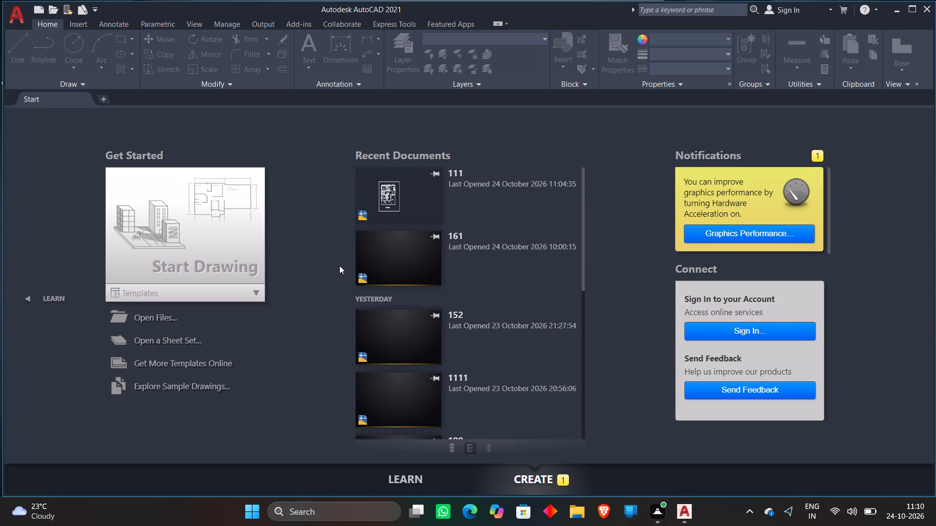
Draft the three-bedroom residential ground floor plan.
Start a new blank drawing.
double_click(254, 234)
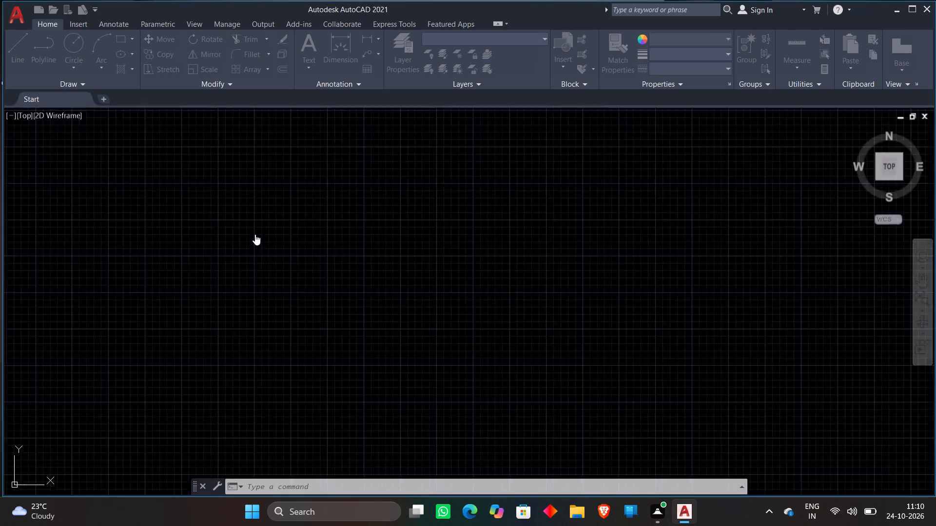
text(LOG)
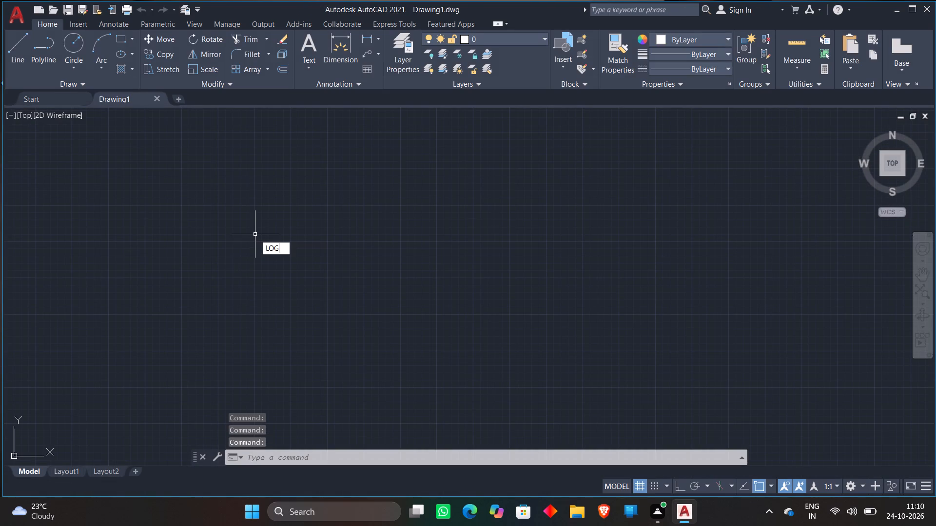
click(286, 260)
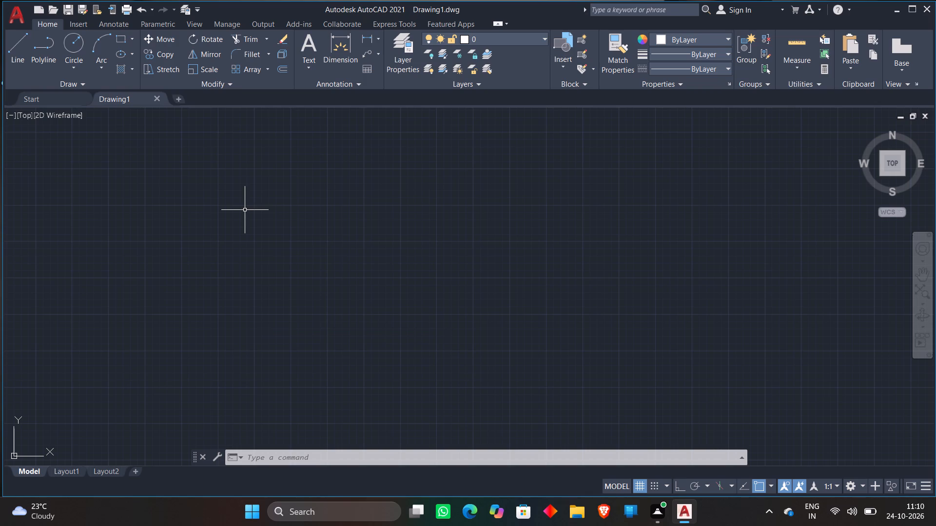
Set the drawing units to Engineering length with 0'-0.0" precision and an insertion scale of Feet.
text(UN)
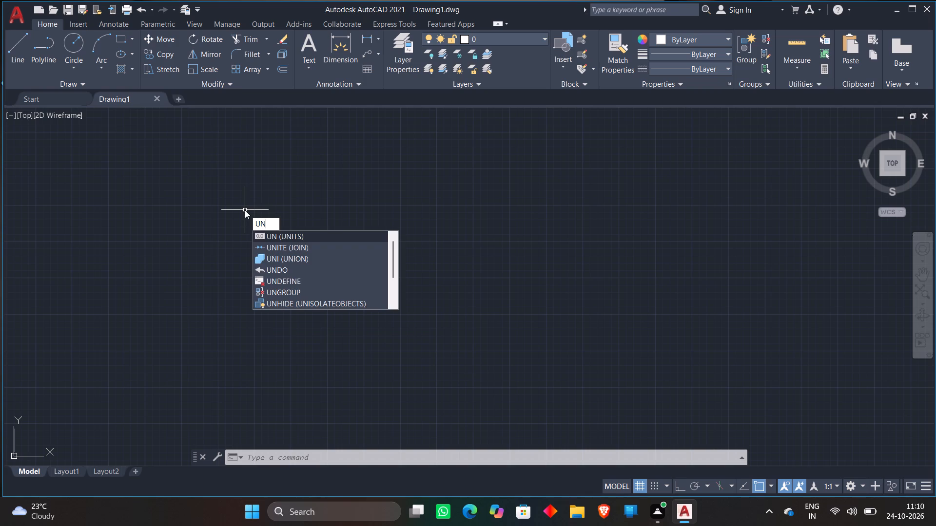
key(i)
click(272, 249)
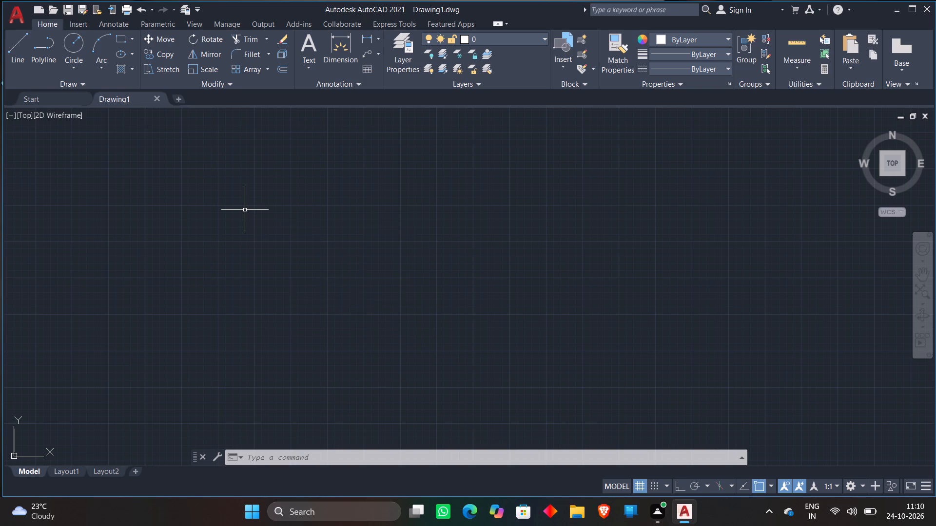
click(419, 171)
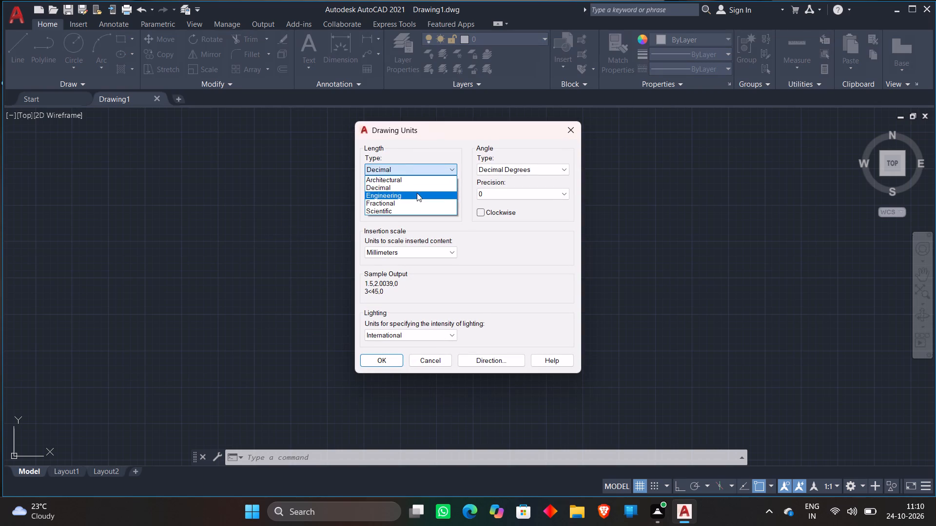
click(417, 193)
click(400, 197)
click(399, 209)
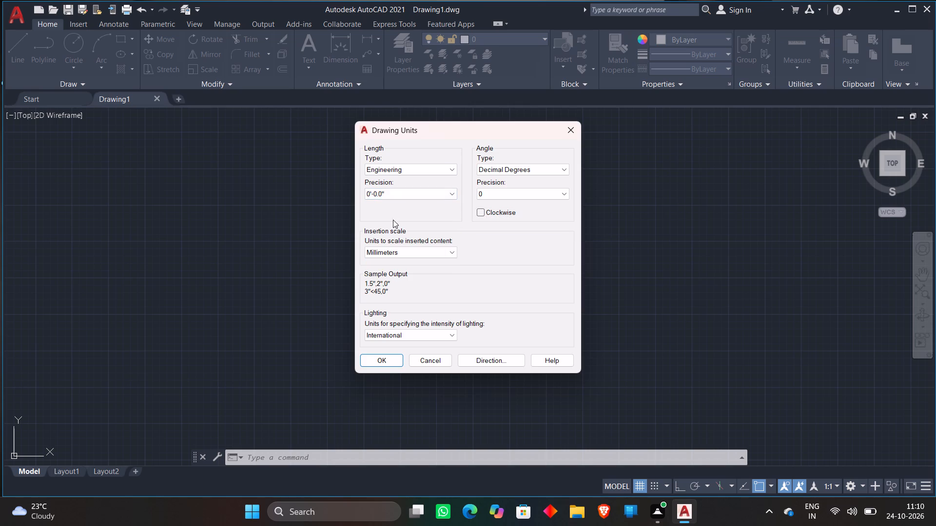
click(383, 248)
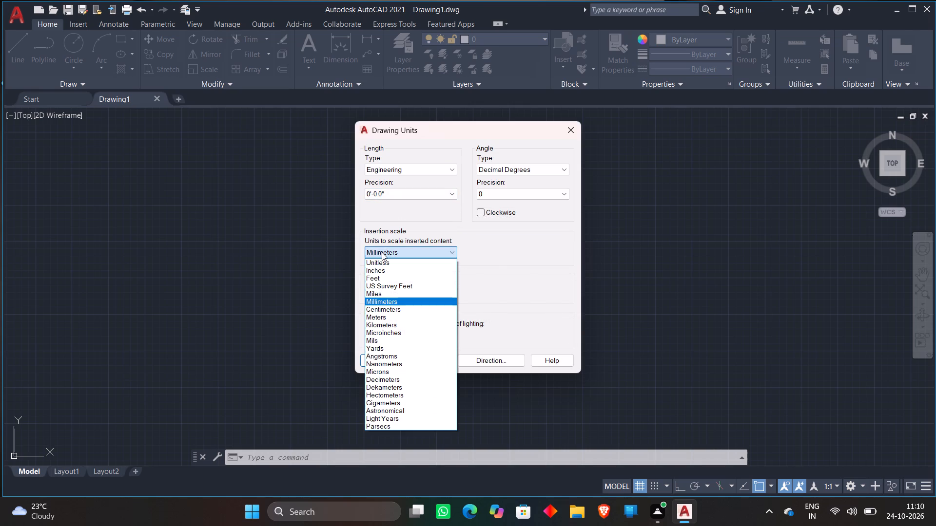
click(381, 281)
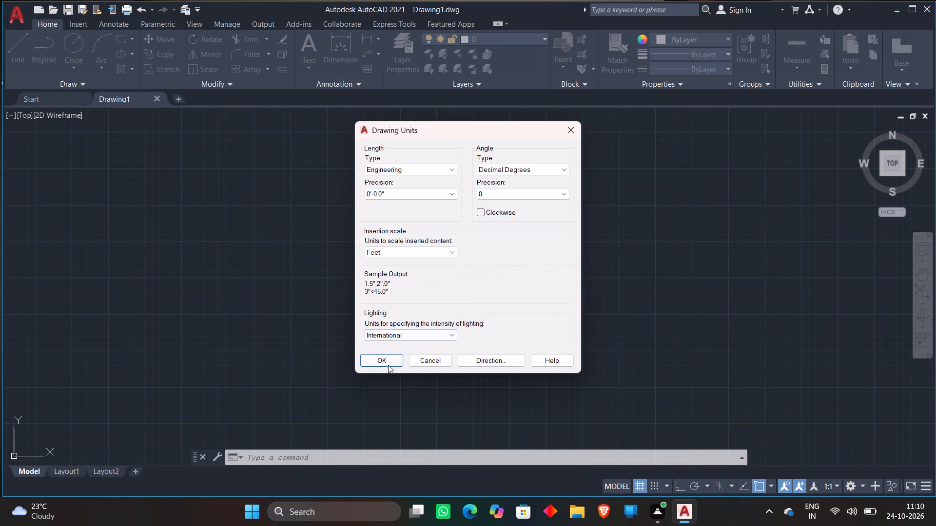
click(385, 362)
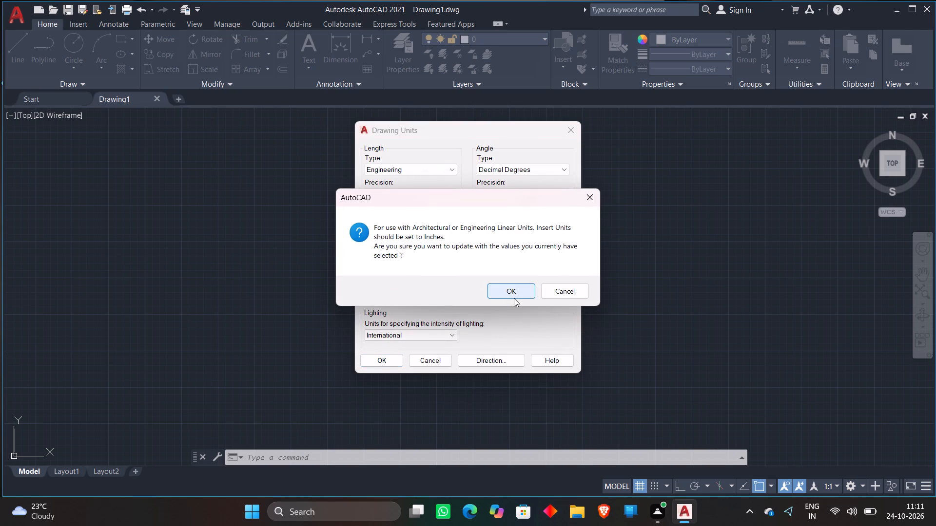
click(509, 293)
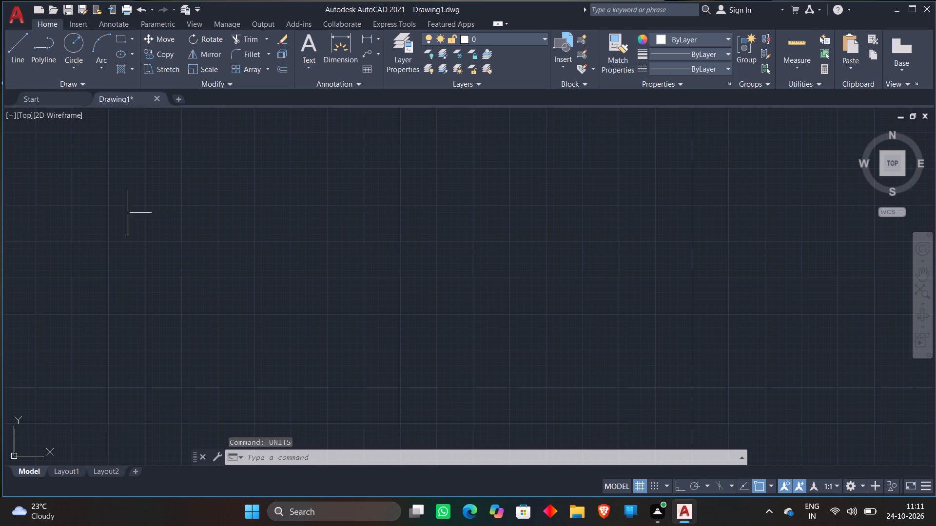
Draw a closed rectangle of lines 4' wide and 7'8" high with Ortho on.
click(21, 57)
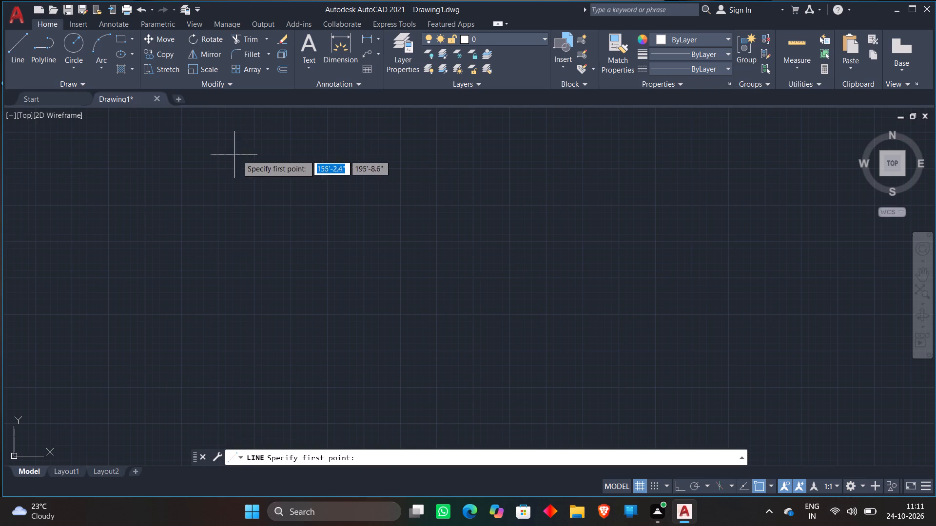
click(245, 157)
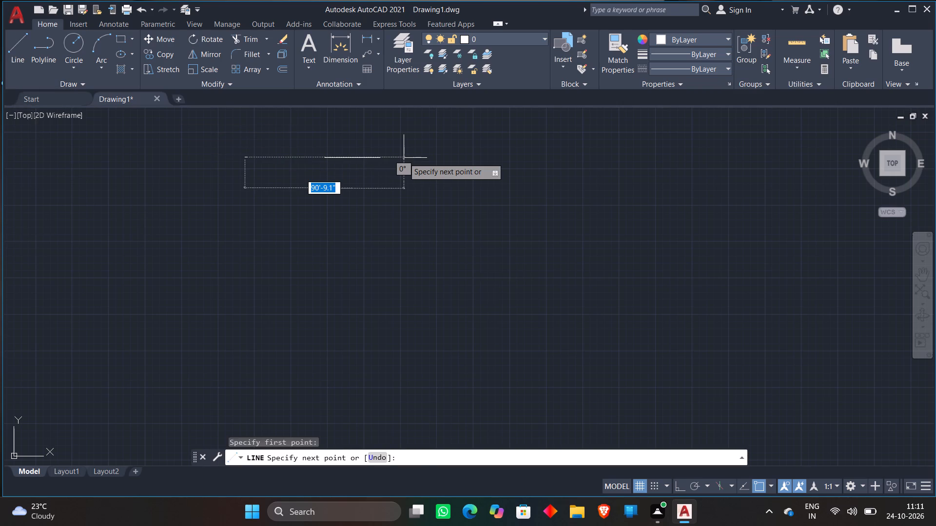
key(F8)
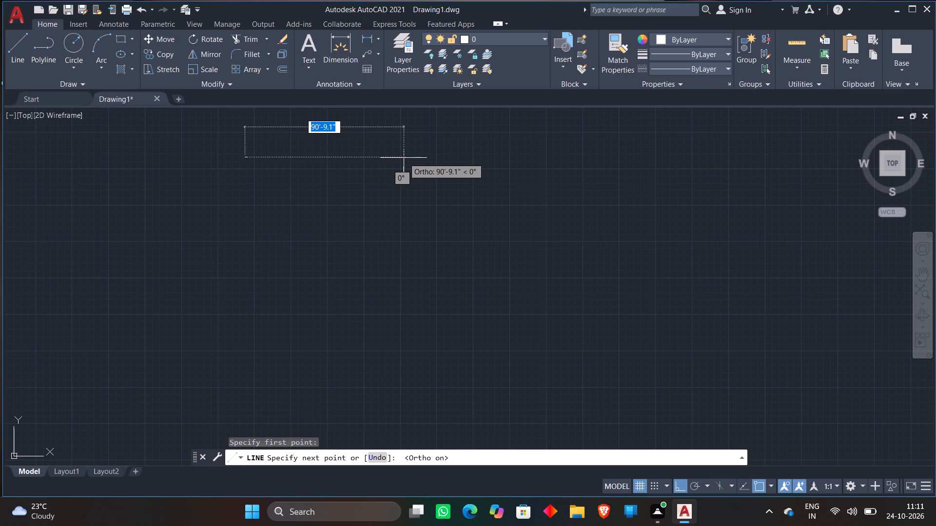
text(4')
key(Return)
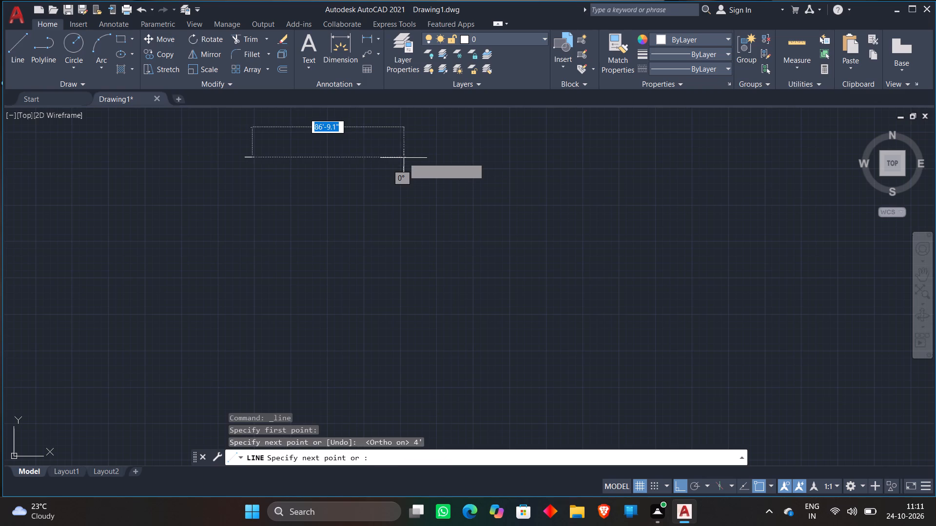
text(7'8")
key(Return)
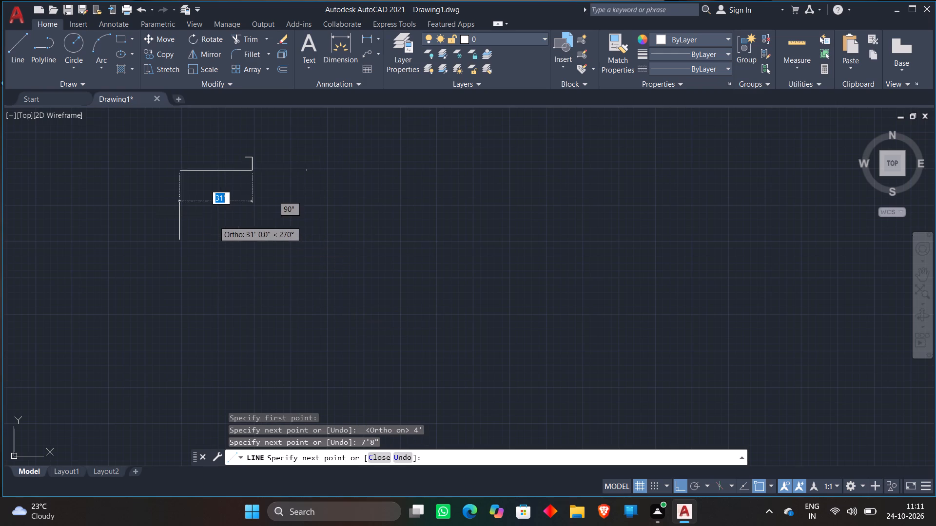
text(4')
key(Return)
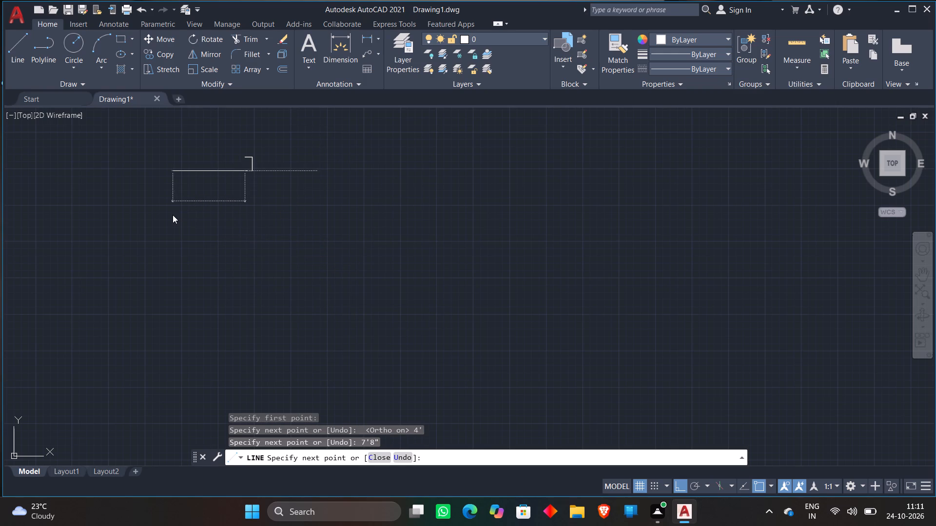
middle_drag(233, 135, 218, 192)
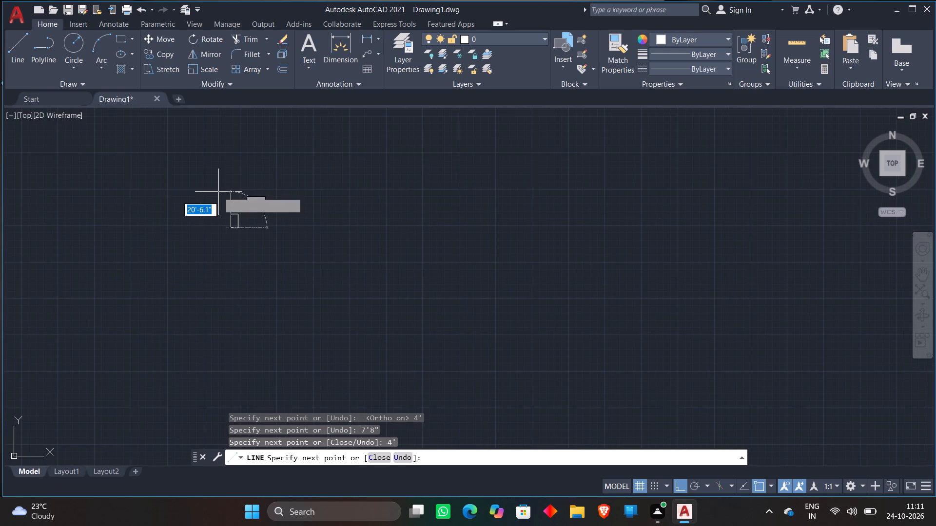
text(7'8")
key(Return)
key(Escape)
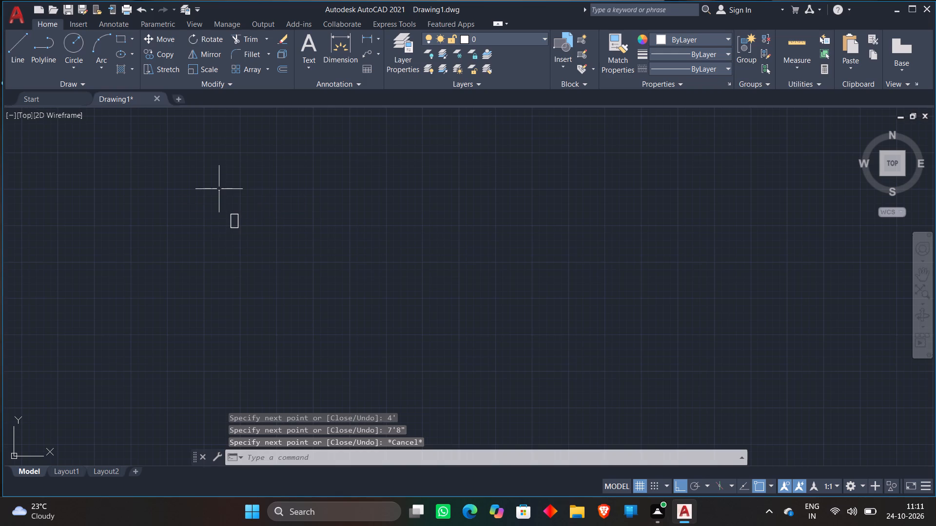
Offset the rectangle's top and left edges outward by 9" for the wall thickness.
key(o)
key(Return)
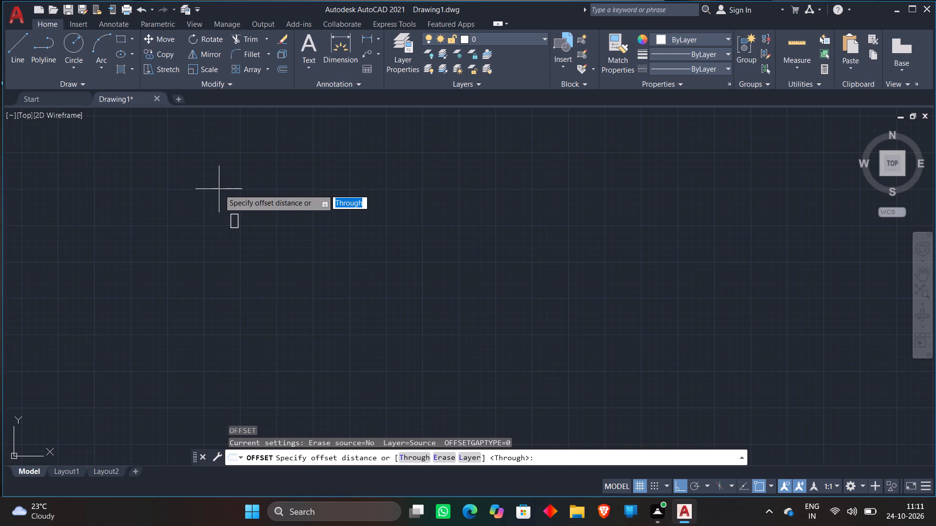
text(9")
key(Return)
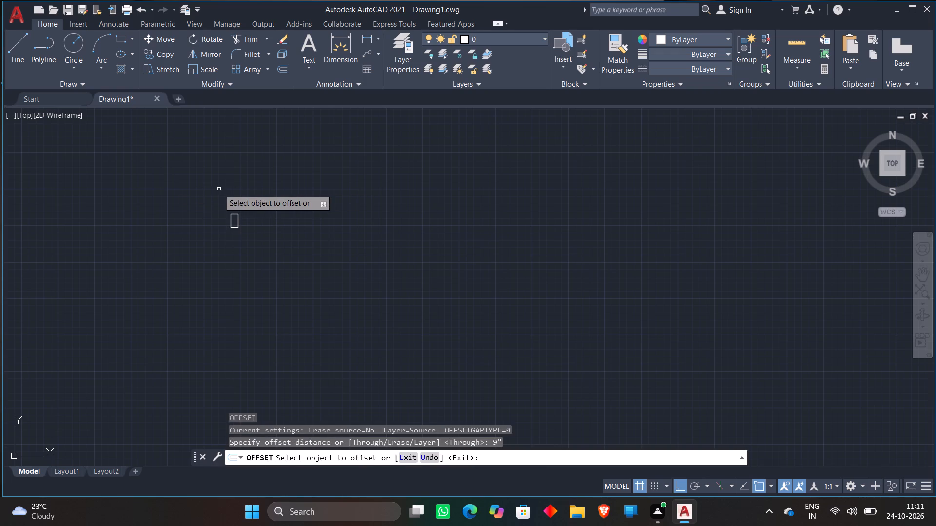
scroll(220, 219, up, 2)
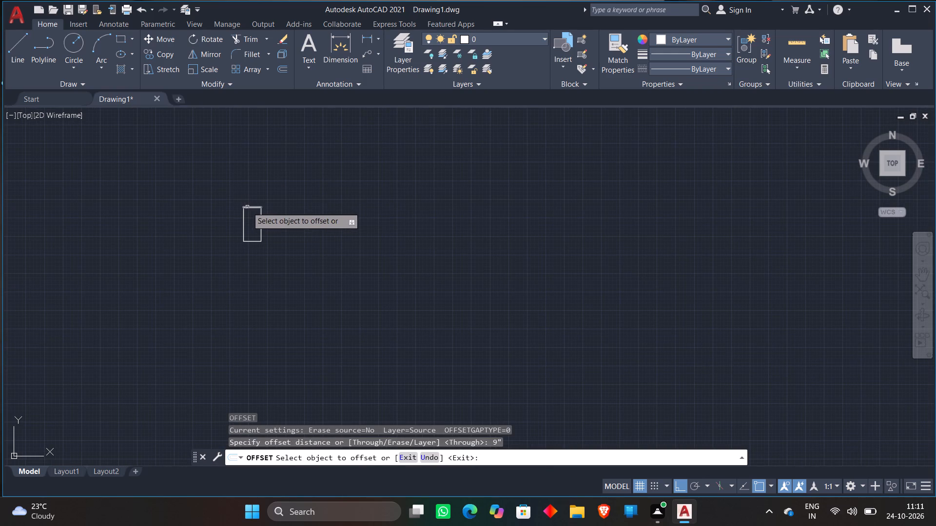
click(247, 207)
click(253, 190)
scroll(242, 253, up, 2)
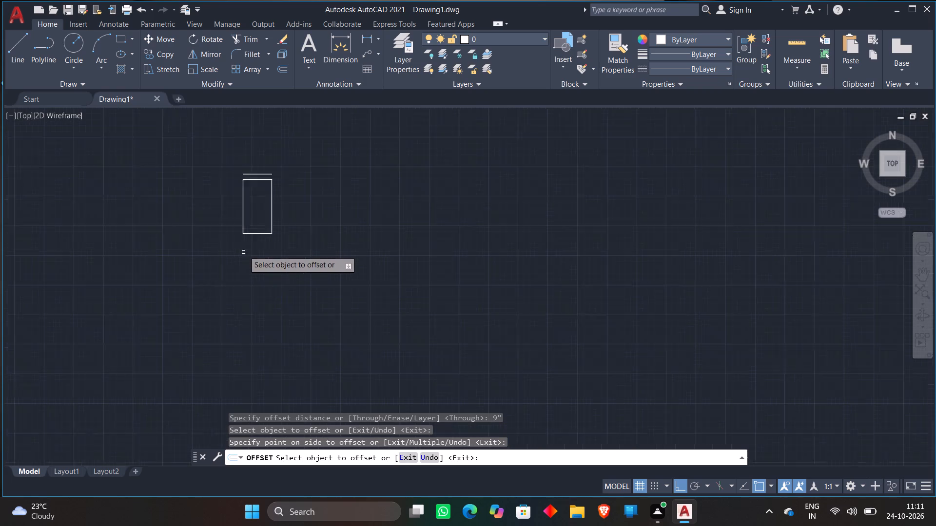
click(244, 197)
click(144, 181)
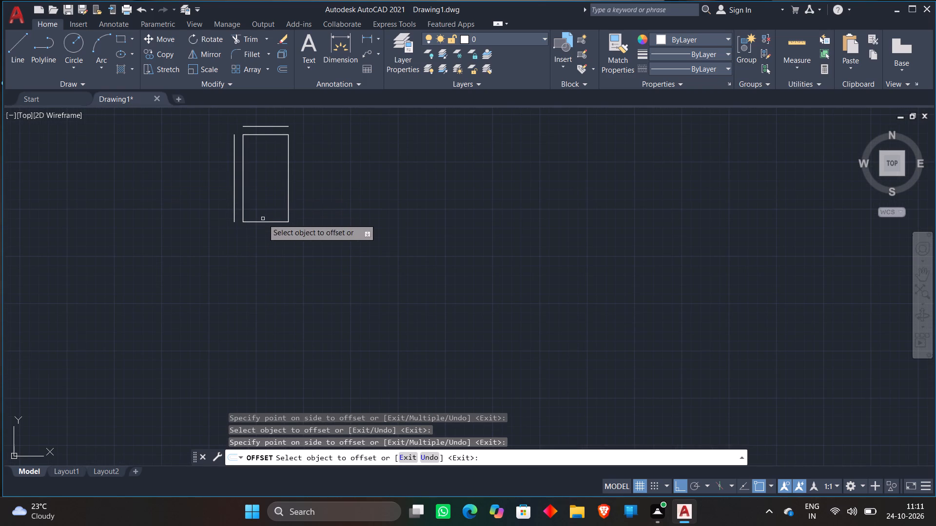
click(262, 223)
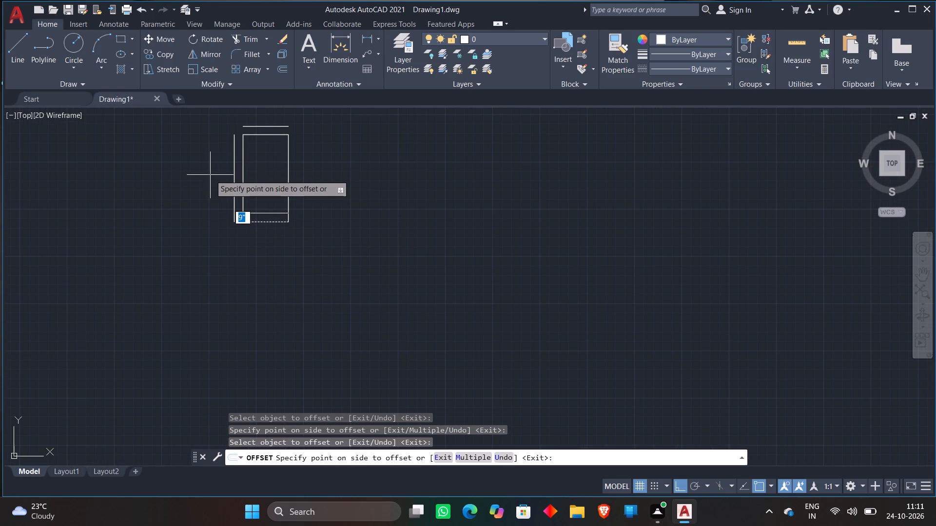
key(Escape)
Offset the rectangle's right edge outward by 9".
key(o)
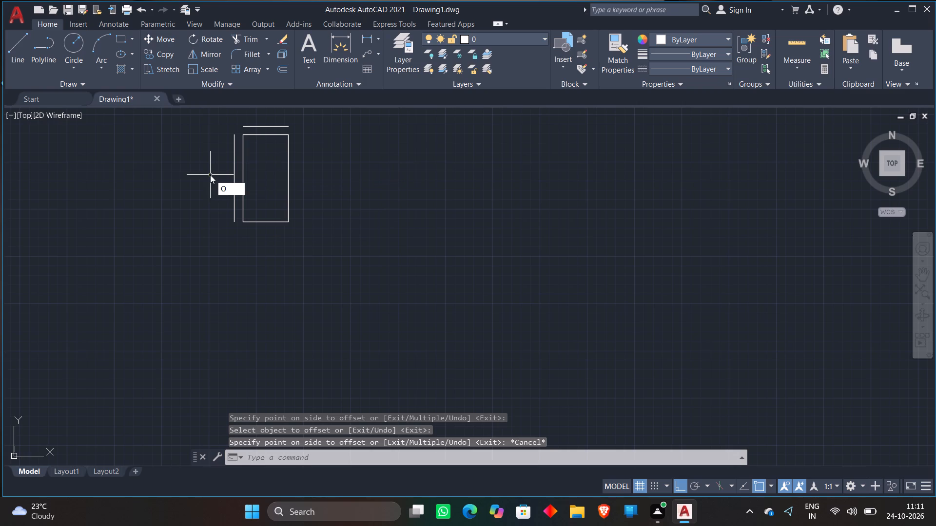
key(Return)
key(Return)
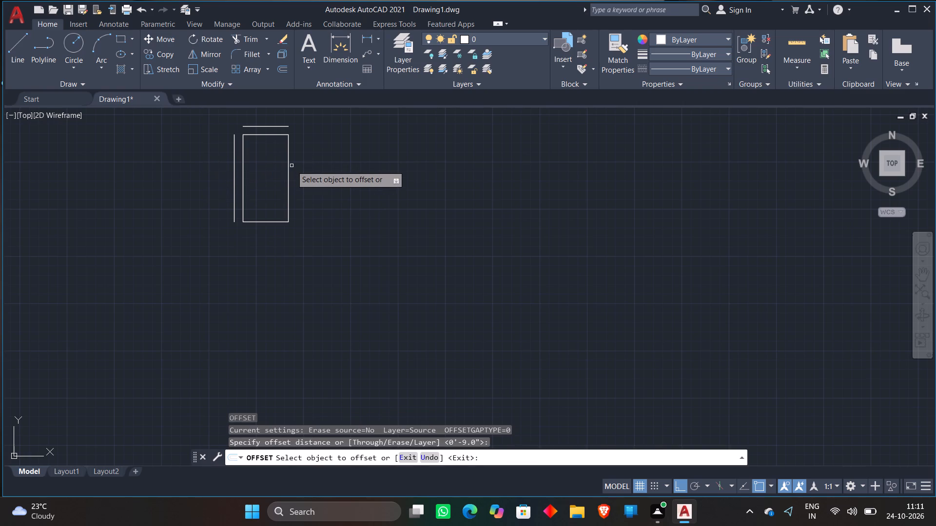
click(288, 169)
click(368, 160)
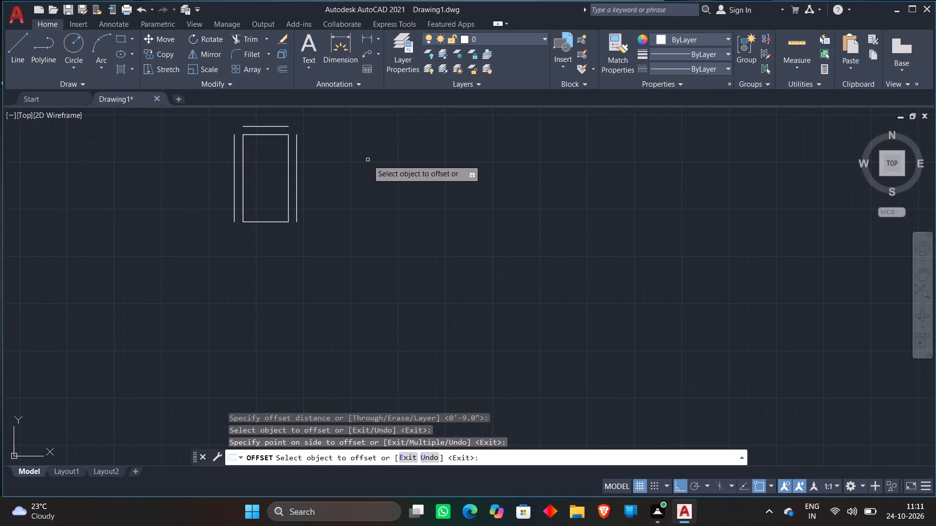
key(space)
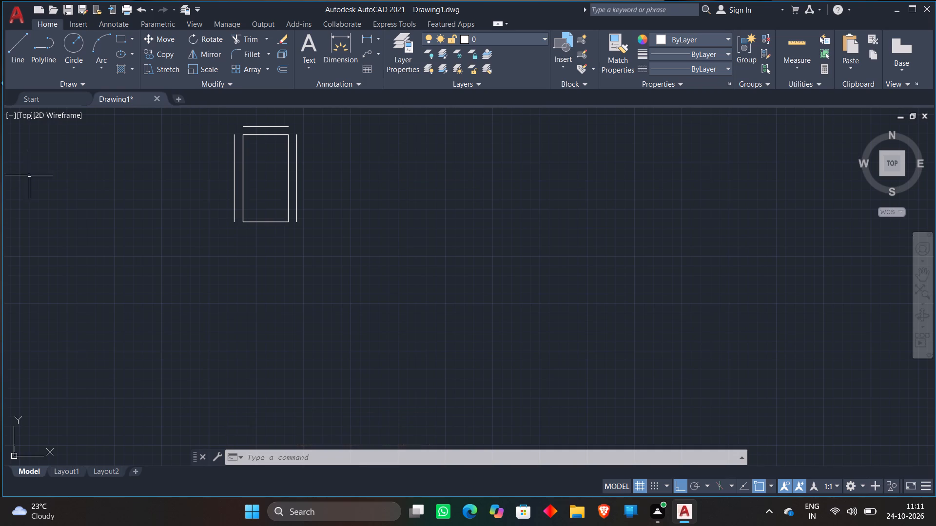
Draw a closed rectangle of lines 10' wide and 10'8" high from the top end of the narrow room's right wall offset.
click(18, 50)
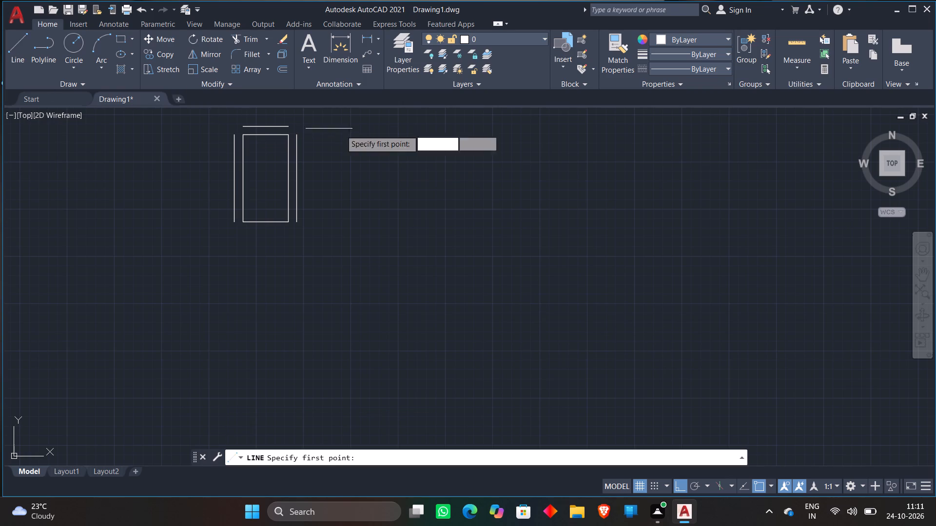
click(300, 131)
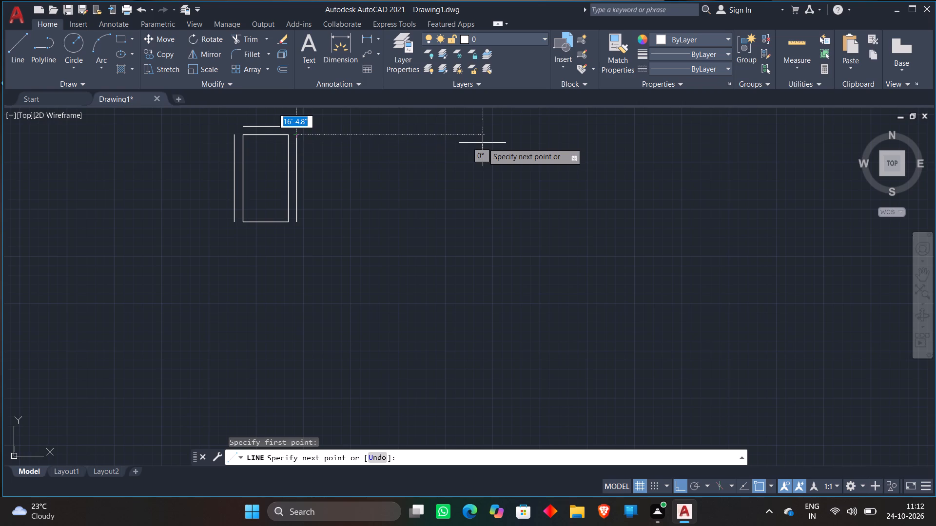
text(10')
key(Return)
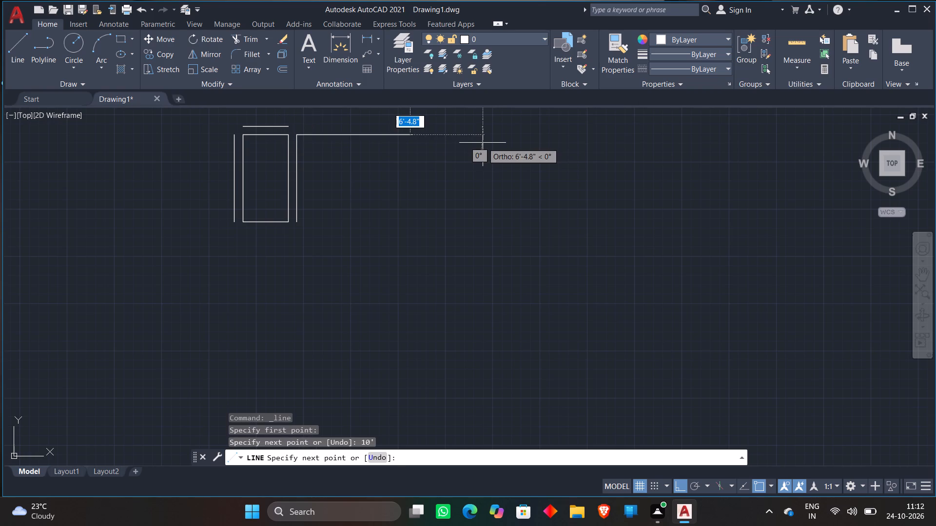
text(10'8")
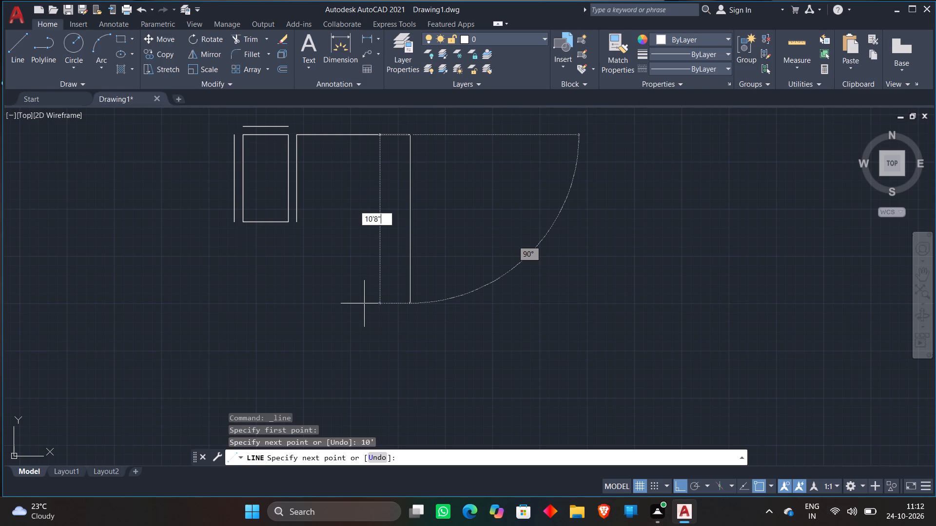
key(Return)
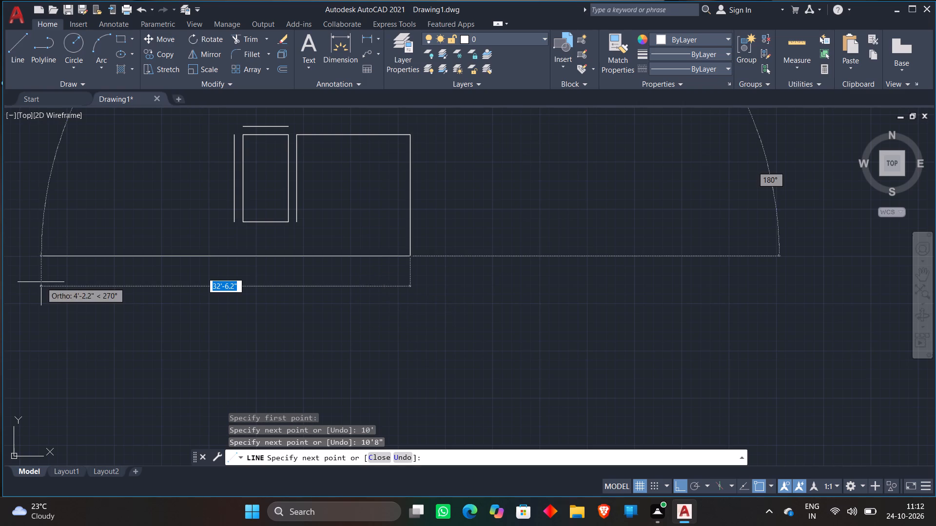
text(10')
key(Return)
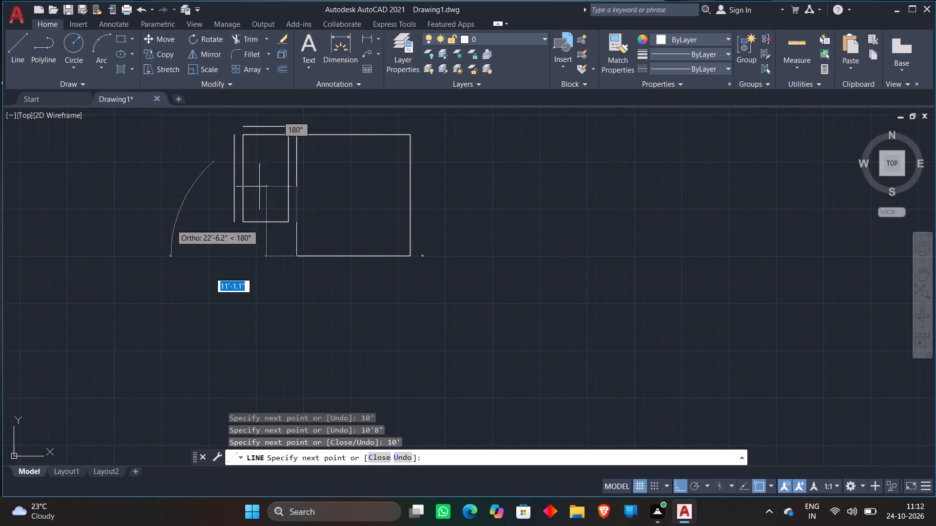
text(10')
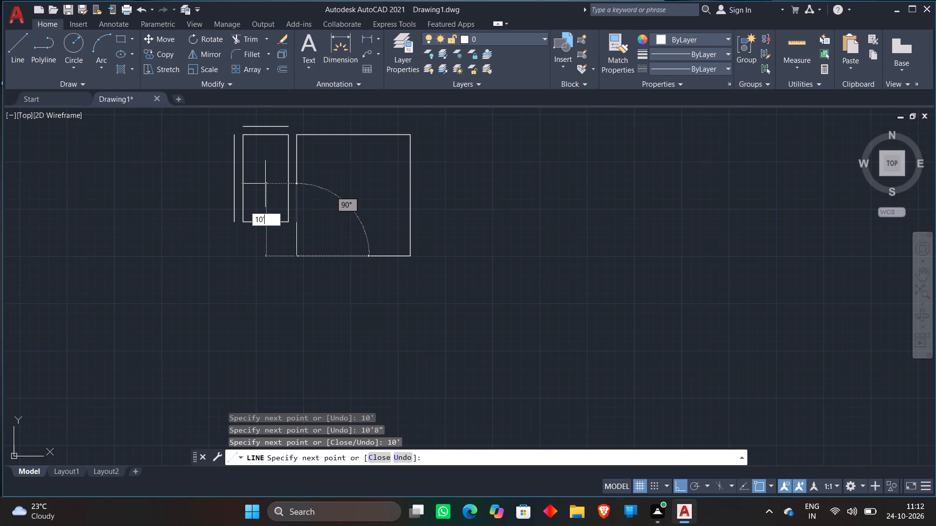
text(8")
key(Return)
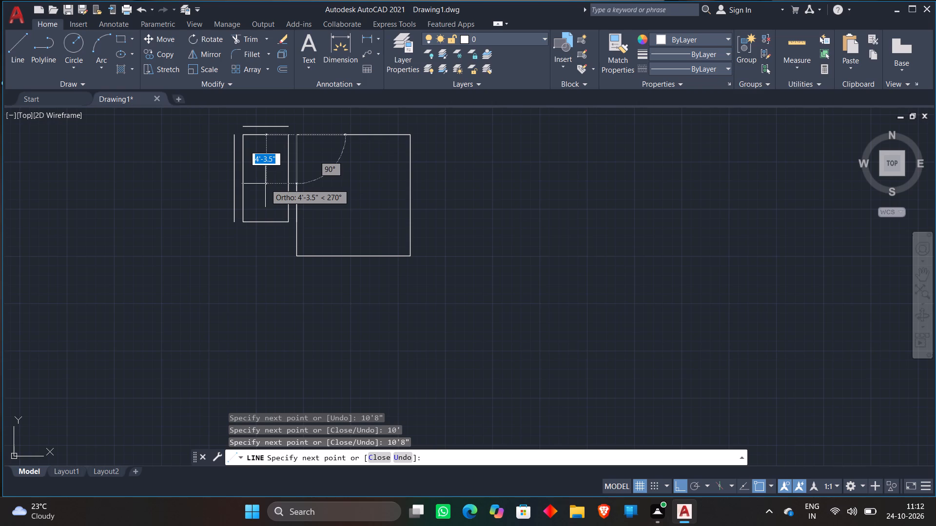
key(space)
Offset the 10' by 10'8" room's top, right, bottom and left edges outward by 9".
key(o)
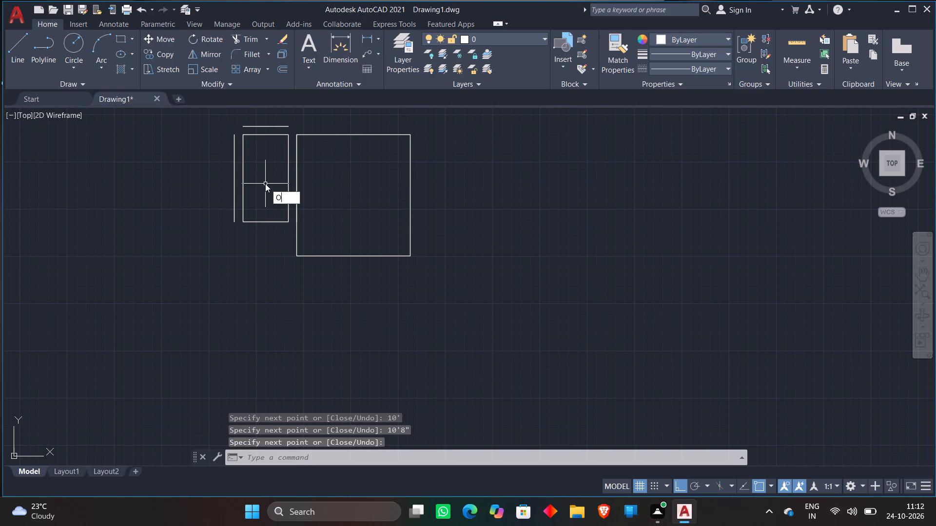
key(Return)
text(9")
key(Return)
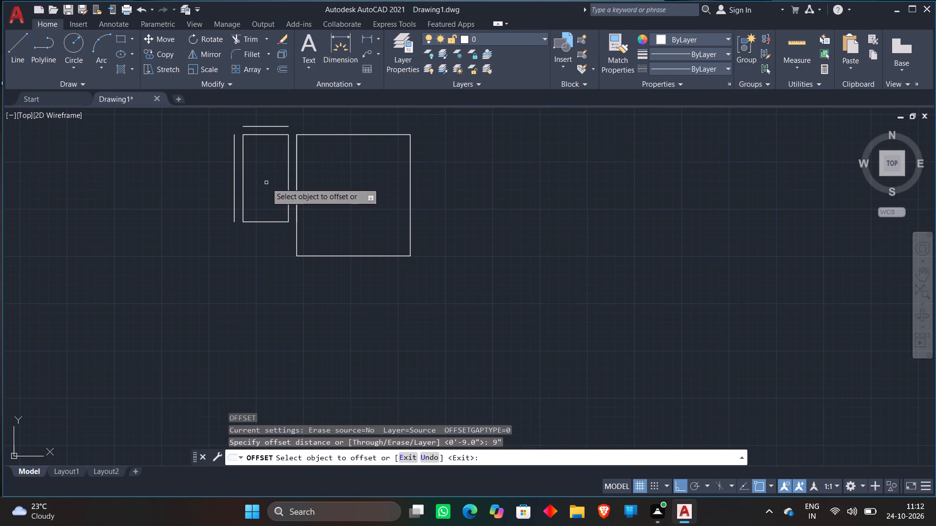
click(344, 133)
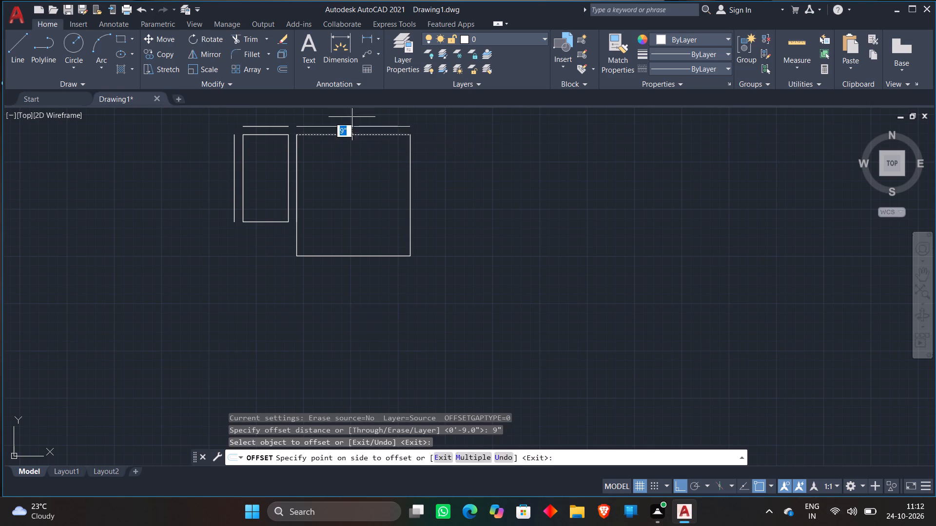
click(353, 116)
click(411, 183)
click(546, 184)
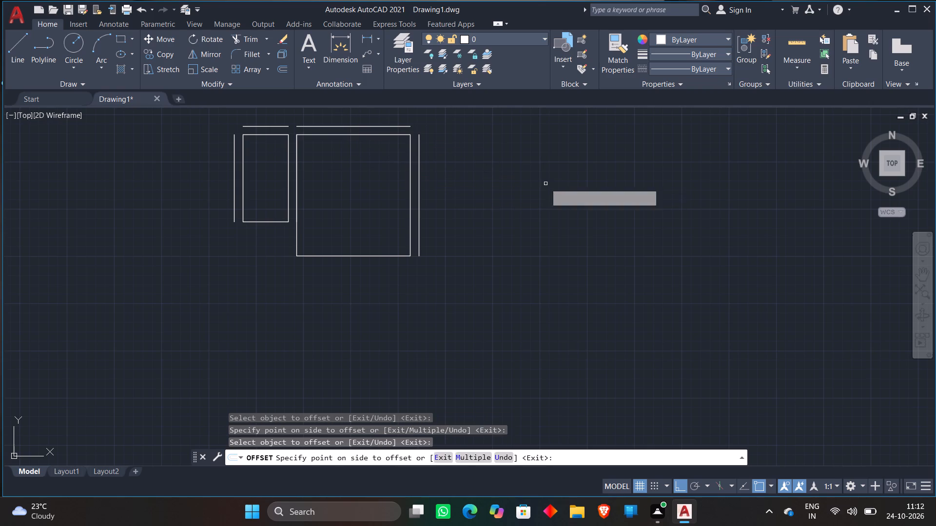
click(375, 256)
click(356, 294)
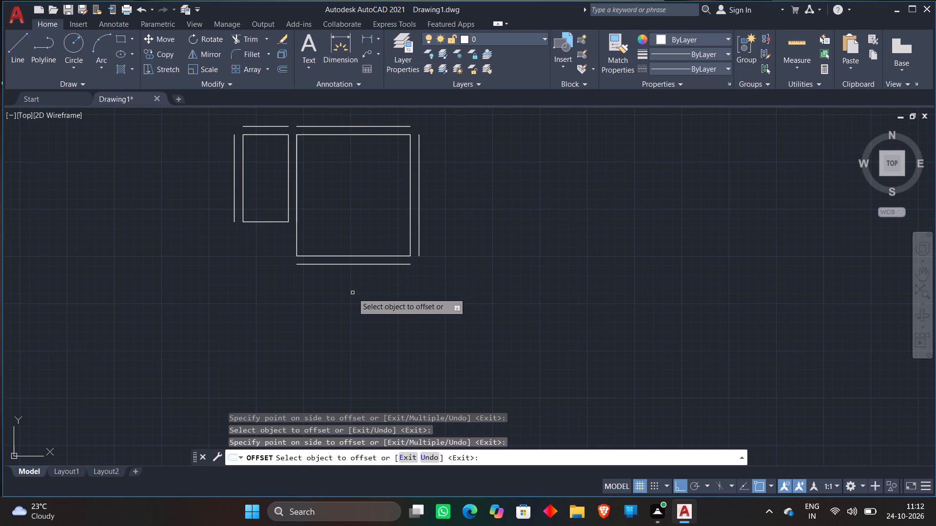
click(297, 242)
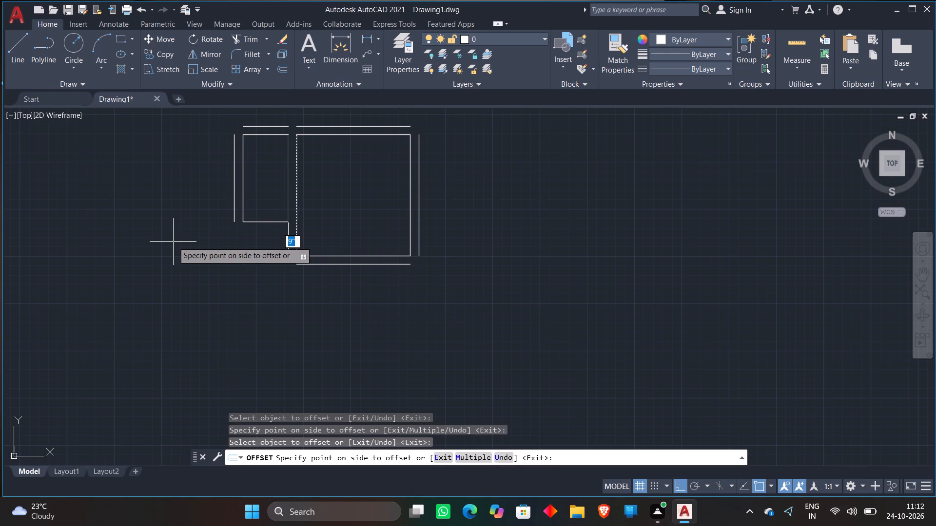
click(173, 242)
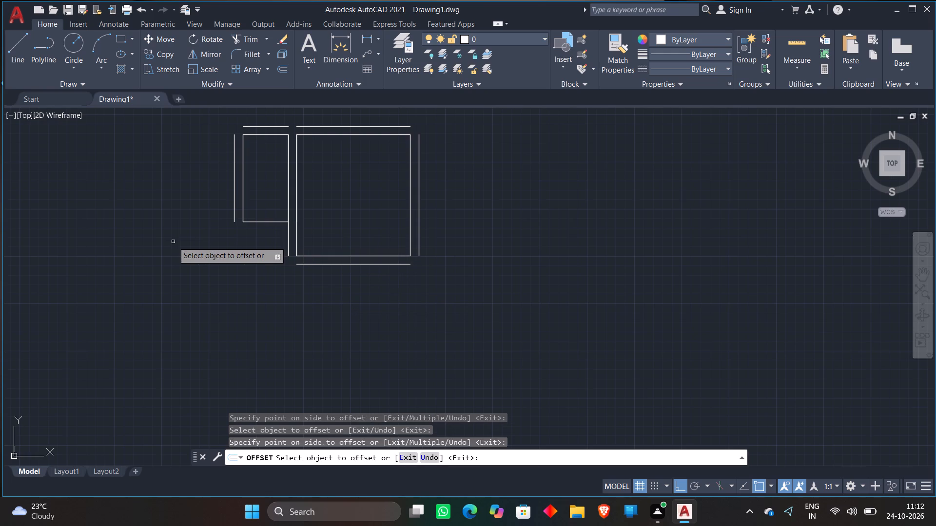
key(space)
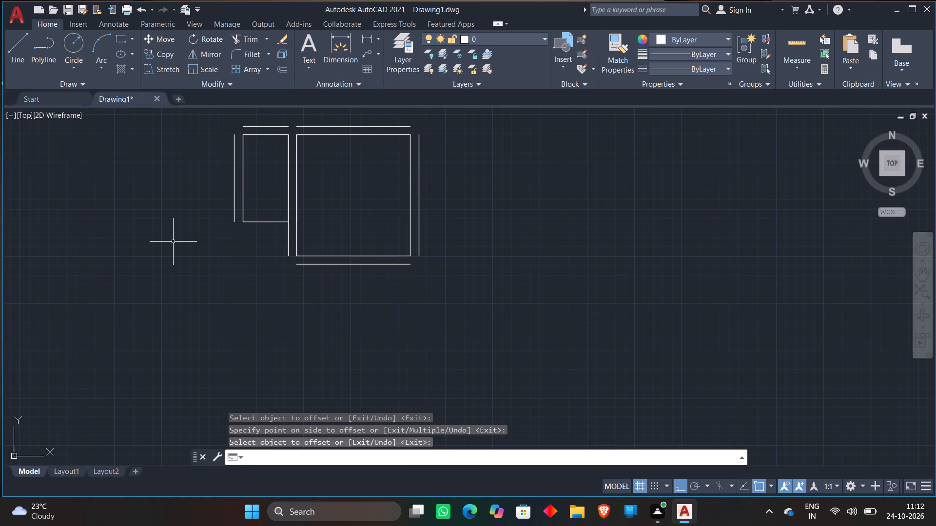
Draw a third room's top, right and bottom lines, 6'8" wide and 6' high, from the top end of the middle room's right wall offset.
click(13, 49)
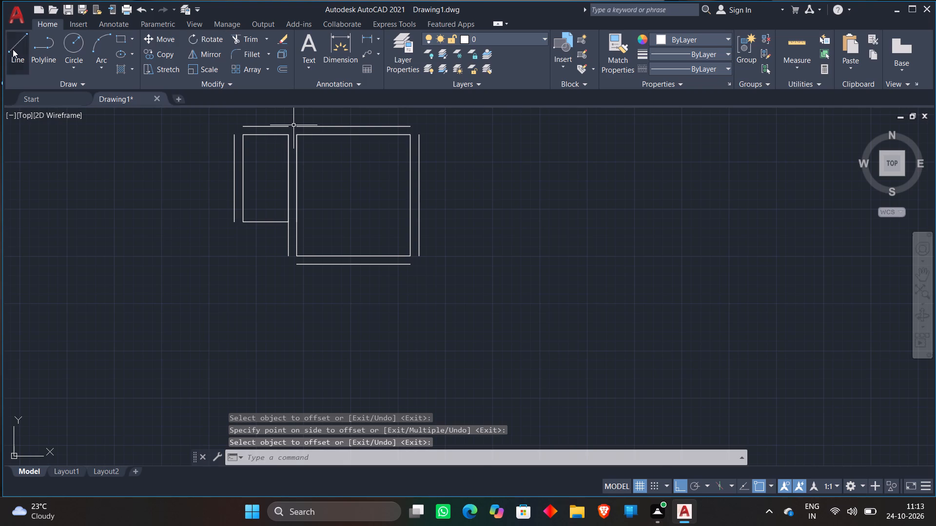
click(419, 135)
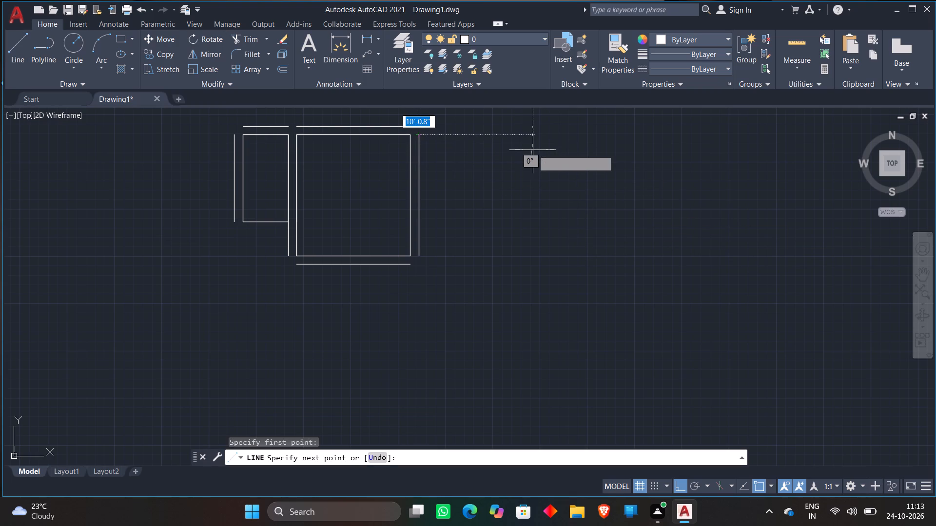
text(6'8")
key(Return)
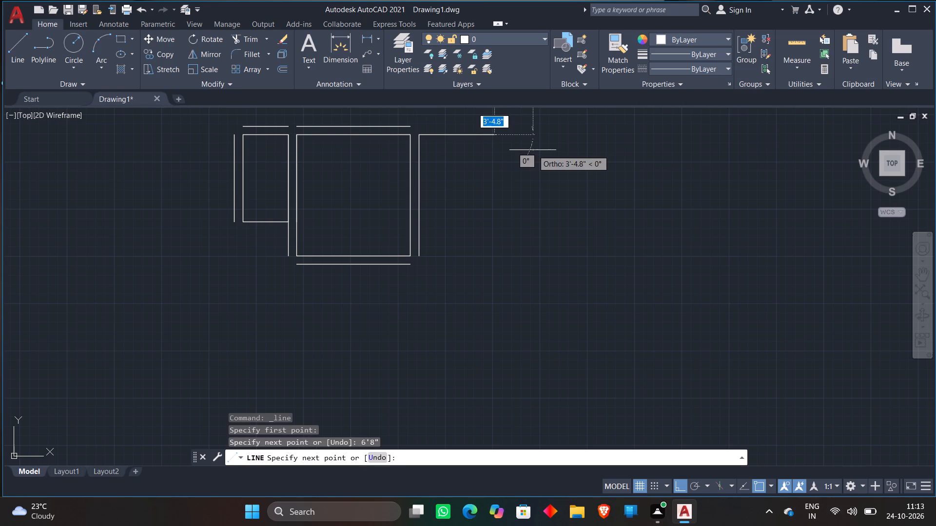
text(6')
key(Return)
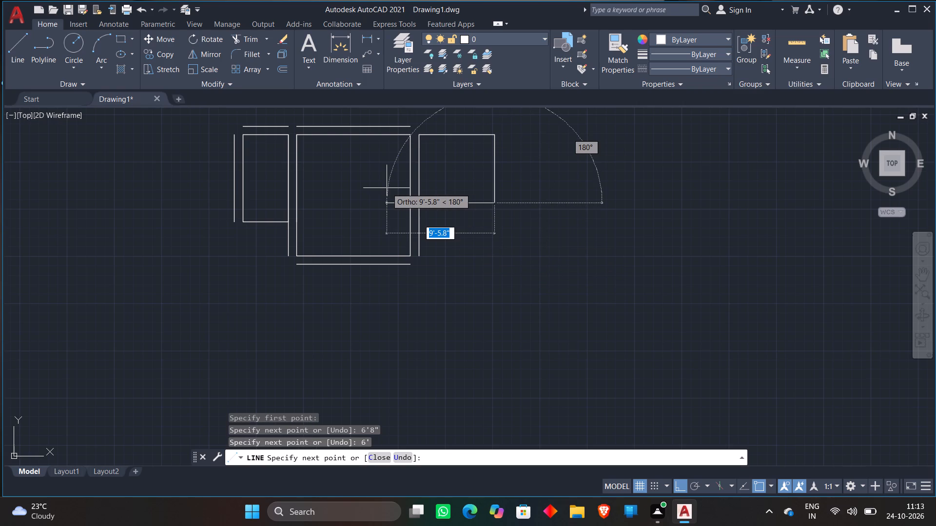
text(6'8")
key(Return)
key(space)
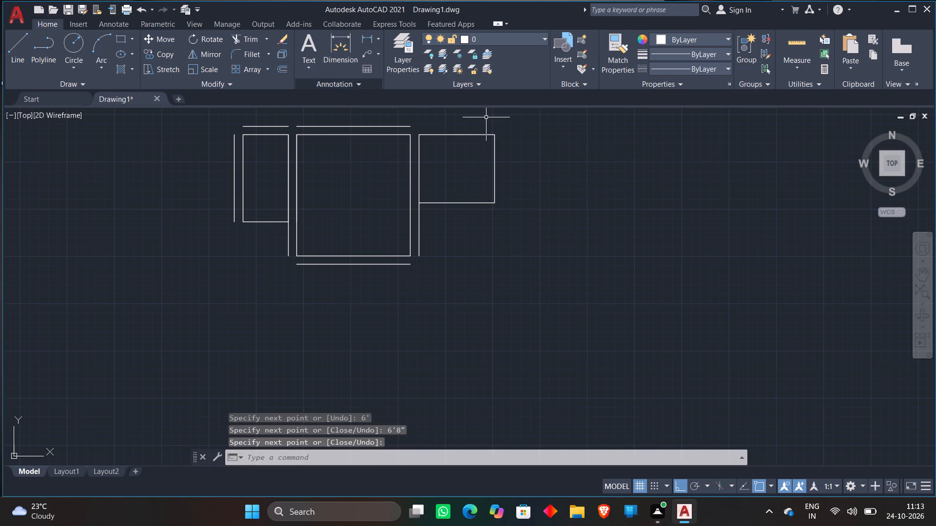
Offset the third room's top, right and bottom edges outward by 9".
key(o)
key(Return)
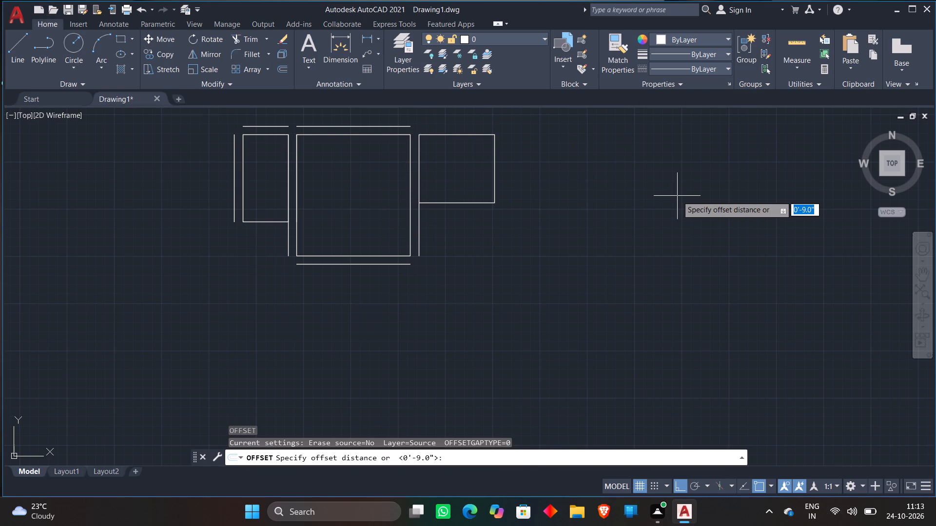
key(Return)
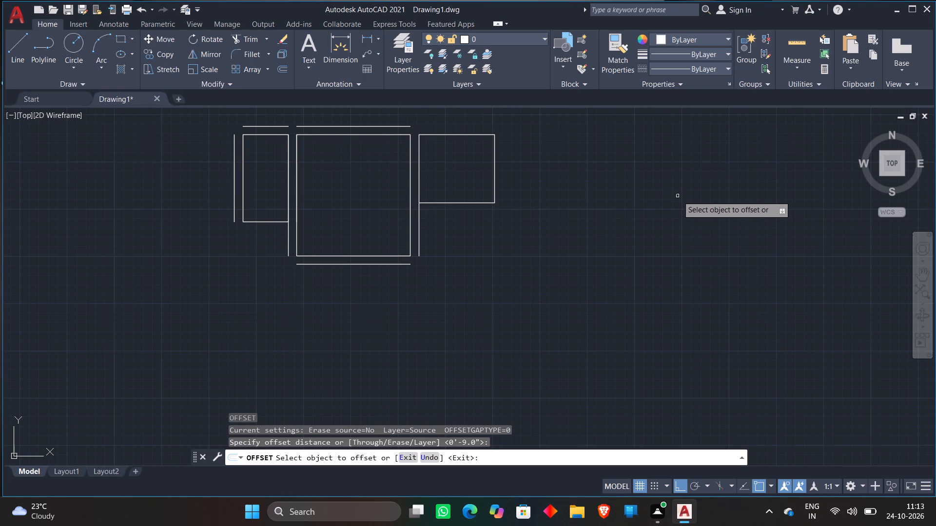
middle_drag(490, 126, 518, 162)
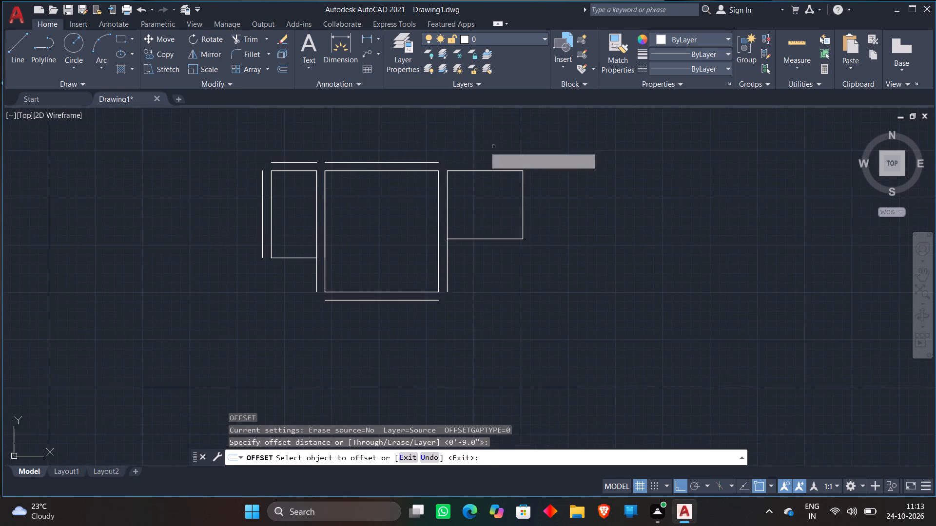
scroll(485, 147, up, 2)
click(488, 206)
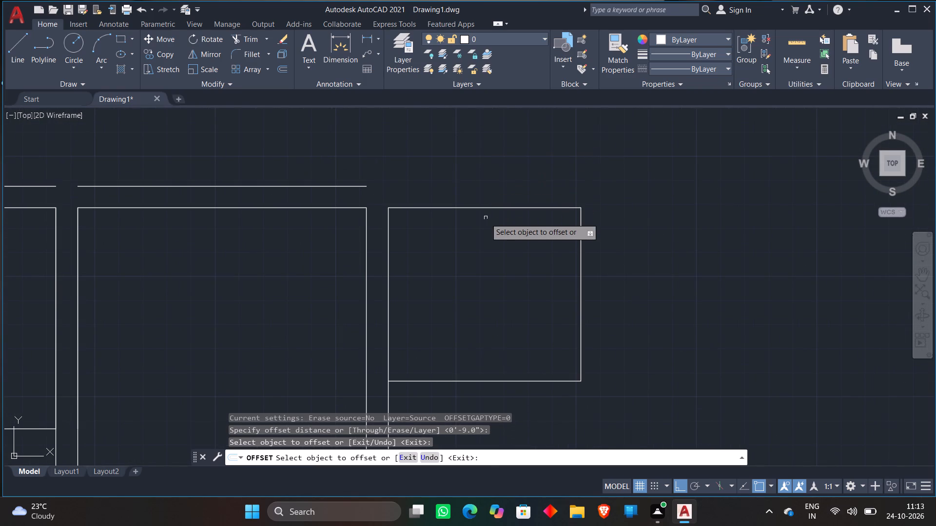
click(489, 208)
click(487, 195)
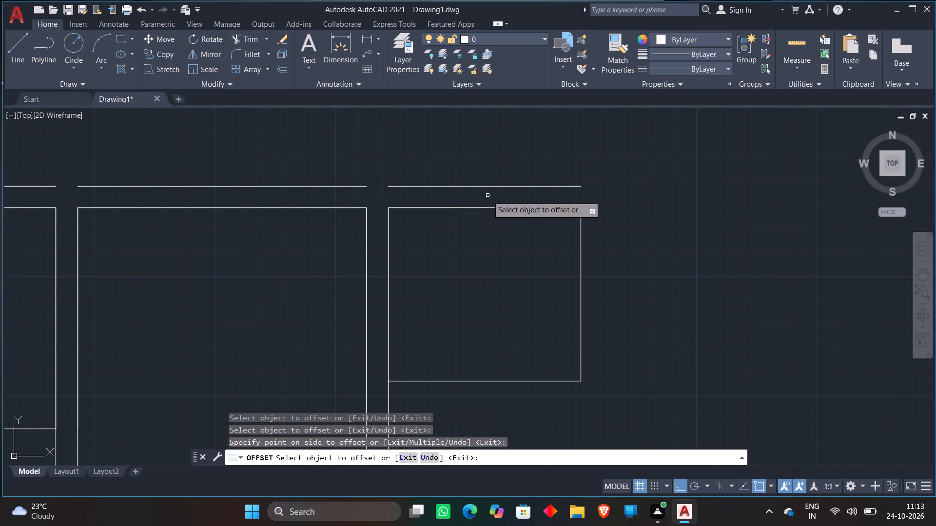
click(580, 299)
click(637, 293)
middle_drag(663, 311, 656, 158)
click(456, 228)
click(441, 290)
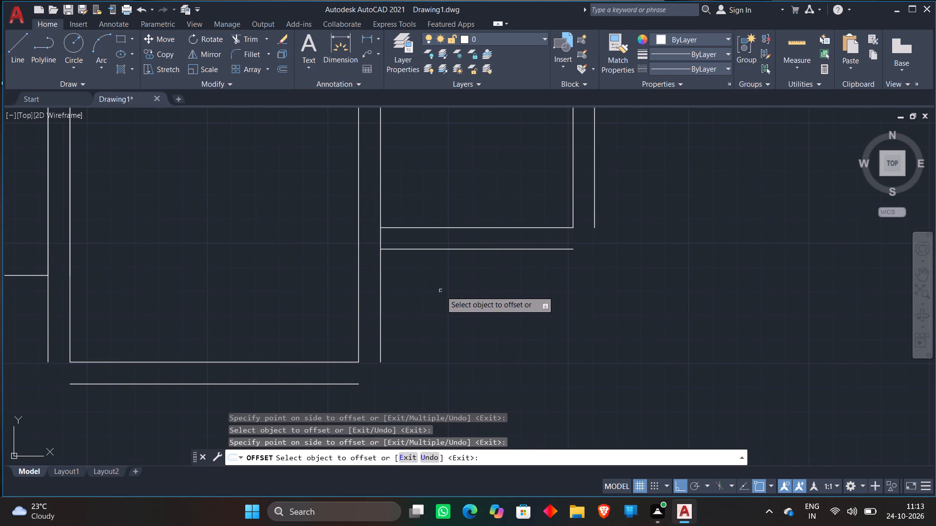
key(space)
Trim the third room's left wall line where it crosses the 9" gap of the bottom wall.
key(t)
key(r)
key(space)
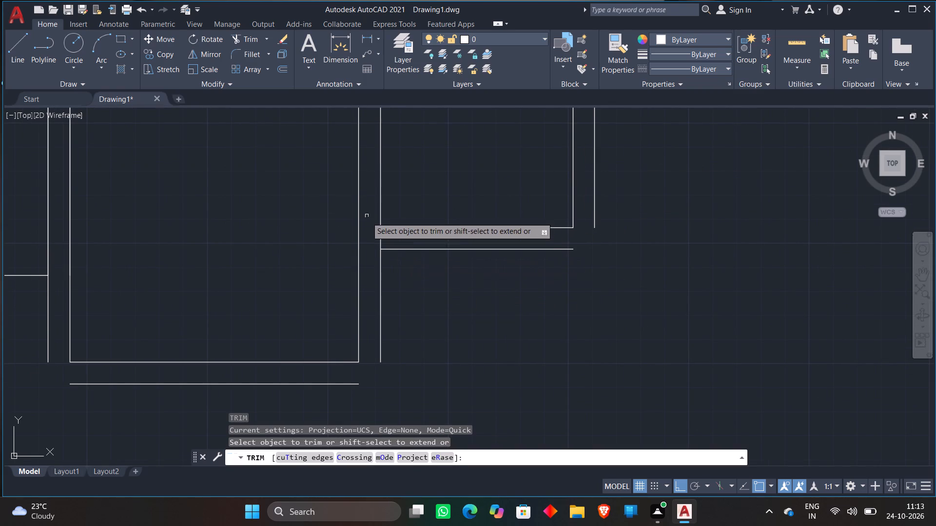
click(380, 237)
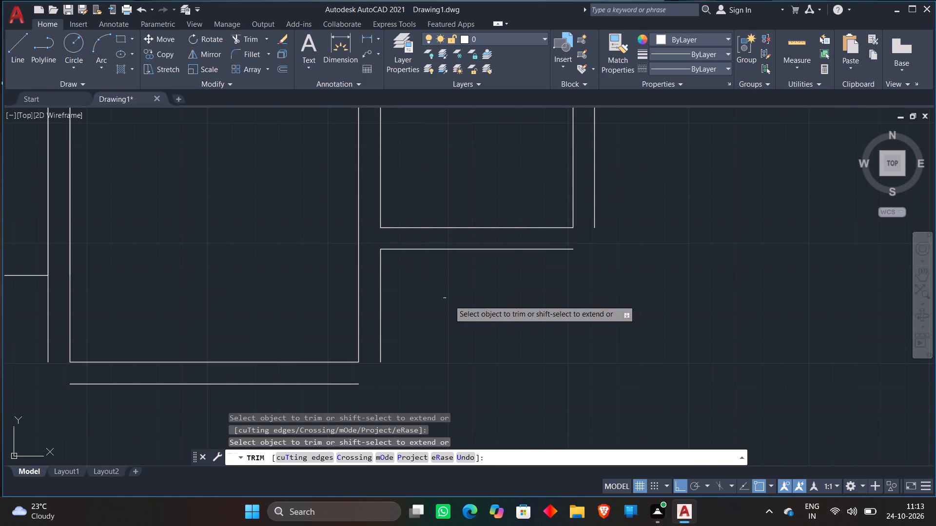
scroll(455, 314, down, 2)
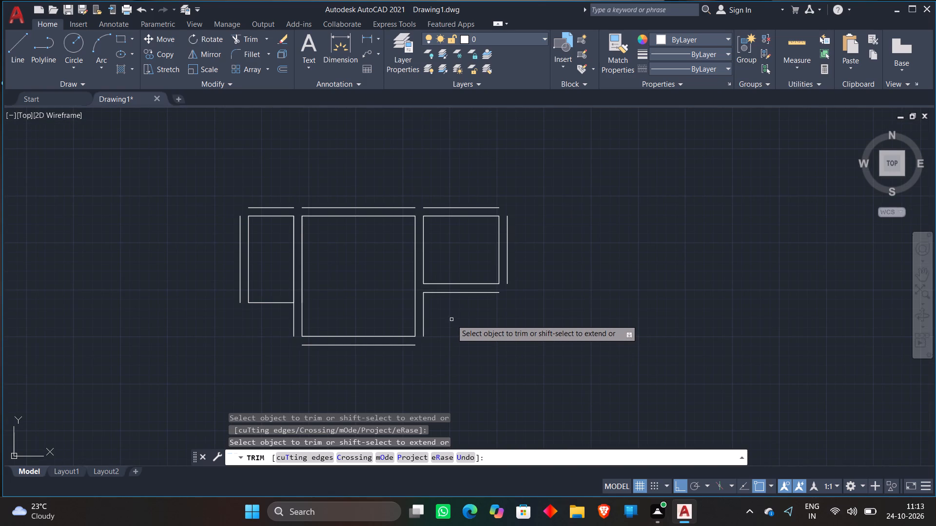
key(space)
Draw a fourth room's top, right and bottom lines, 5' wide and 3' high, from the top end of the third room's right wall offset.
scroll(651, 322, down, 1)
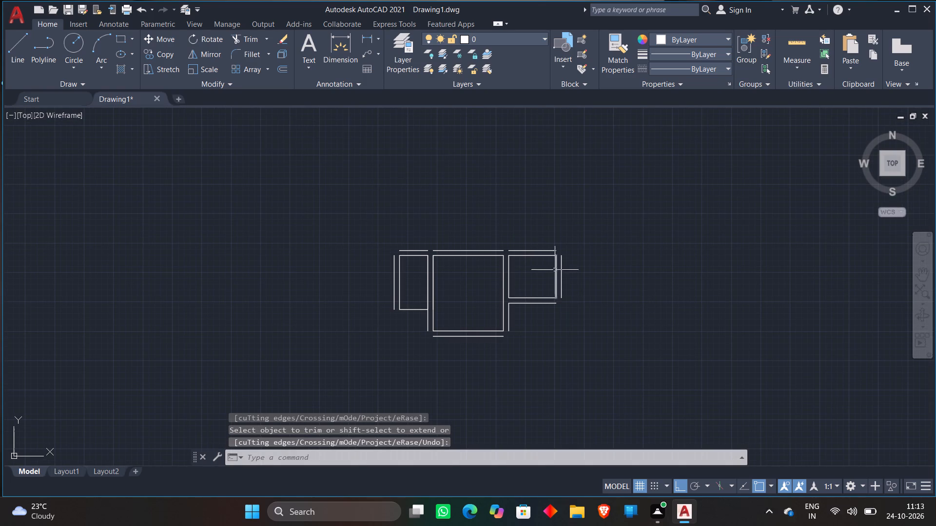
click(12, 57)
scroll(616, 238, up, 1)
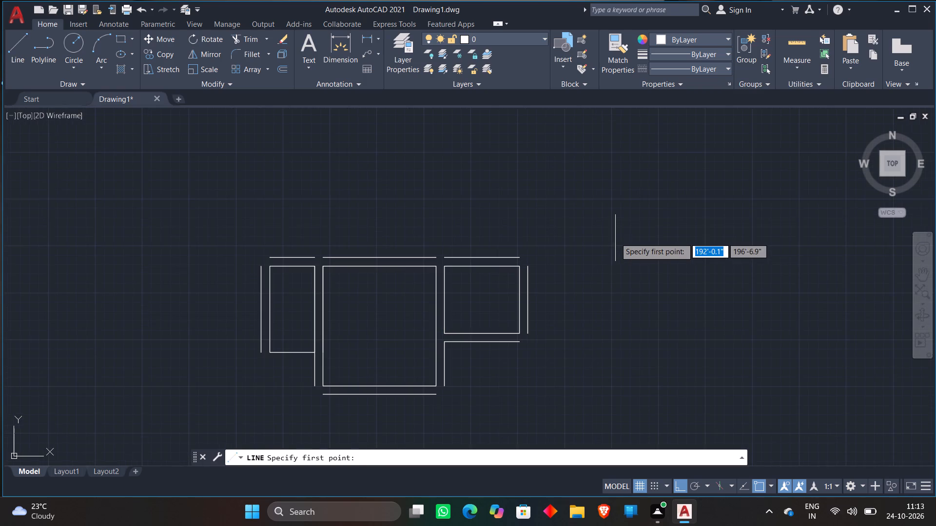
middle_drag(615, 238, 542, 169)
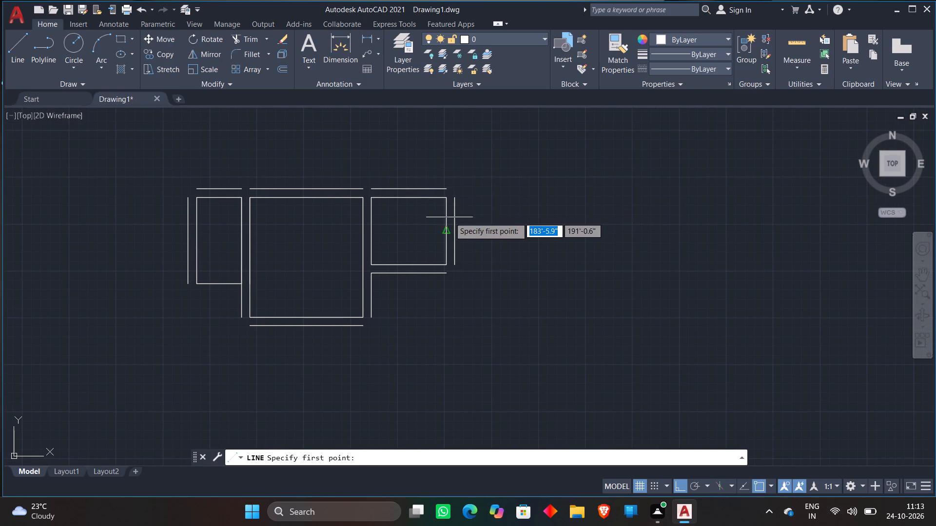
click(455, 200)
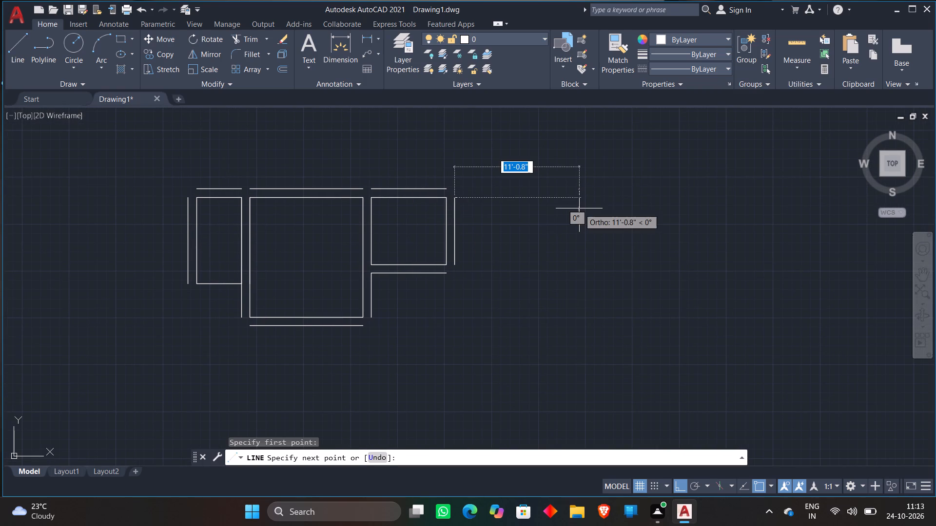
text(5')
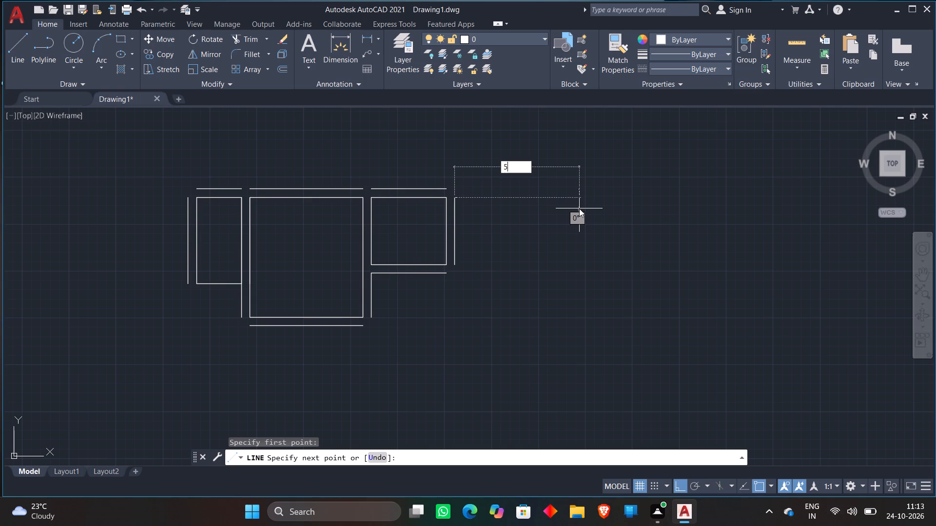
key(Return)
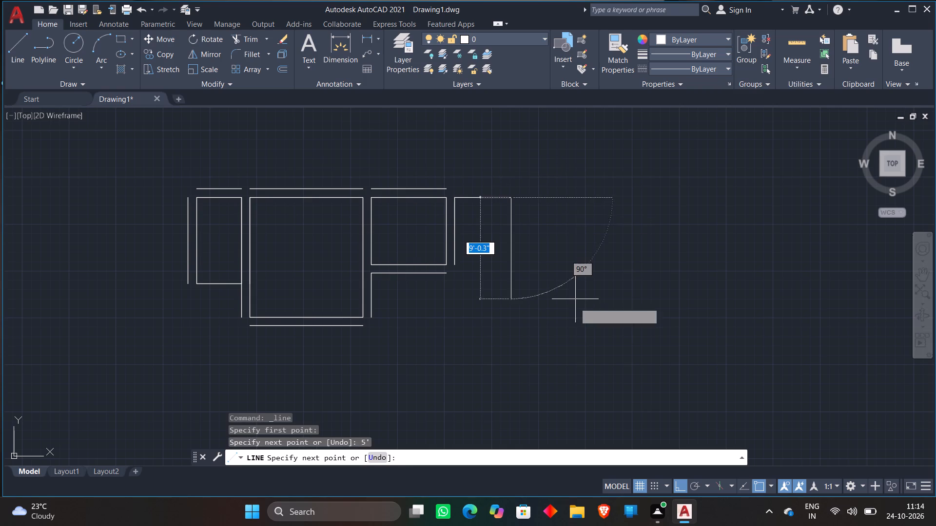
text(3')
key(Return)
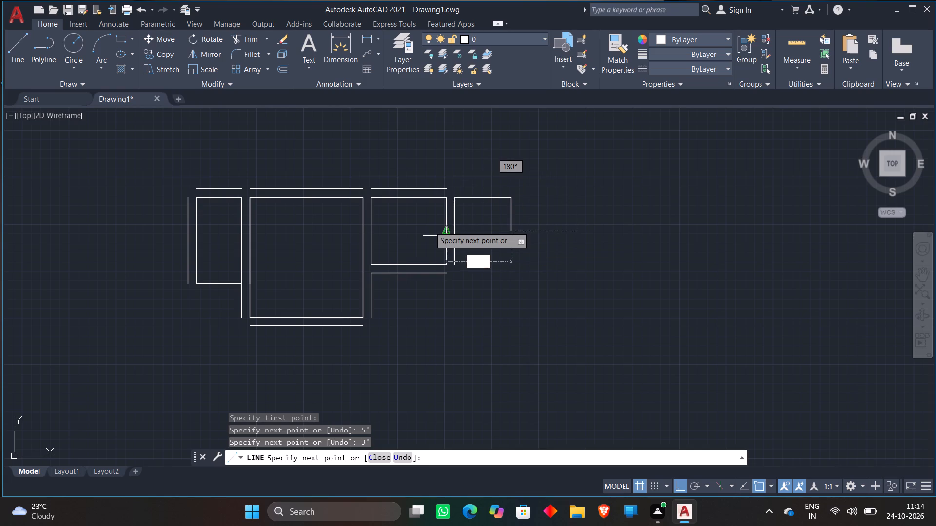
text(5')
key(Return)
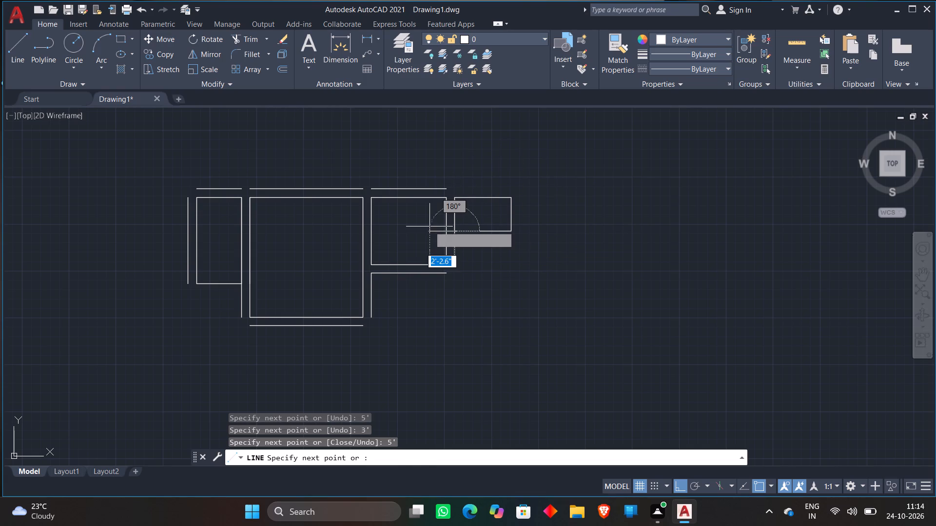
key(Escape)
Offset the 5' by 3' room's top, right and bottom edges outward by 9".
key(o)
key(Return)
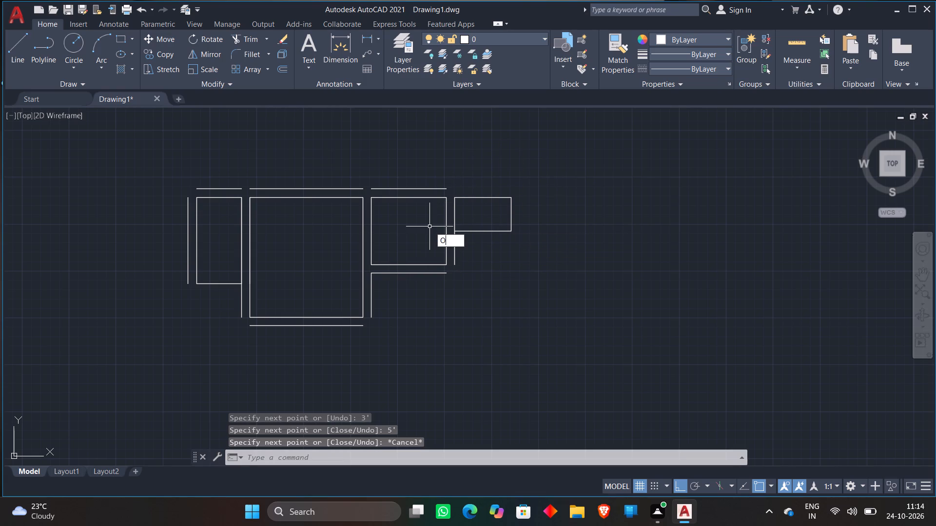
key(Return)
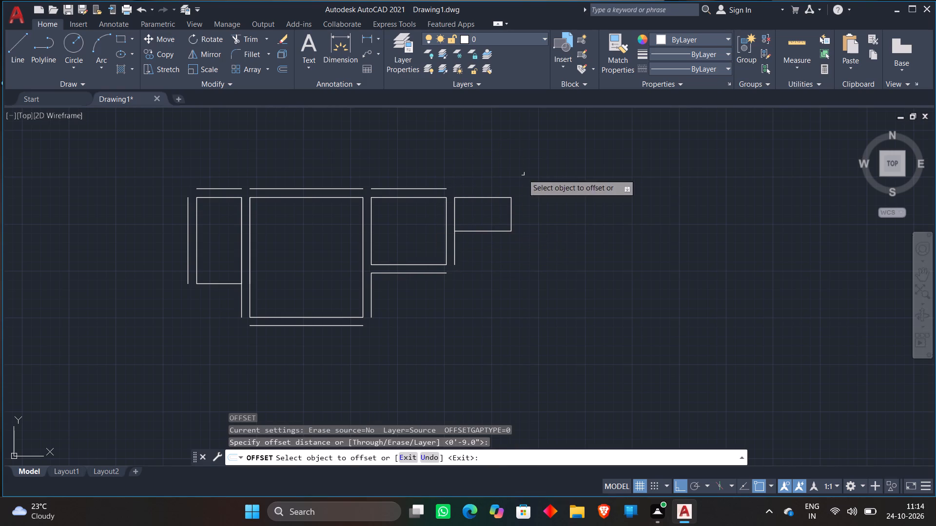
click(475, 197)
click(477, 182)
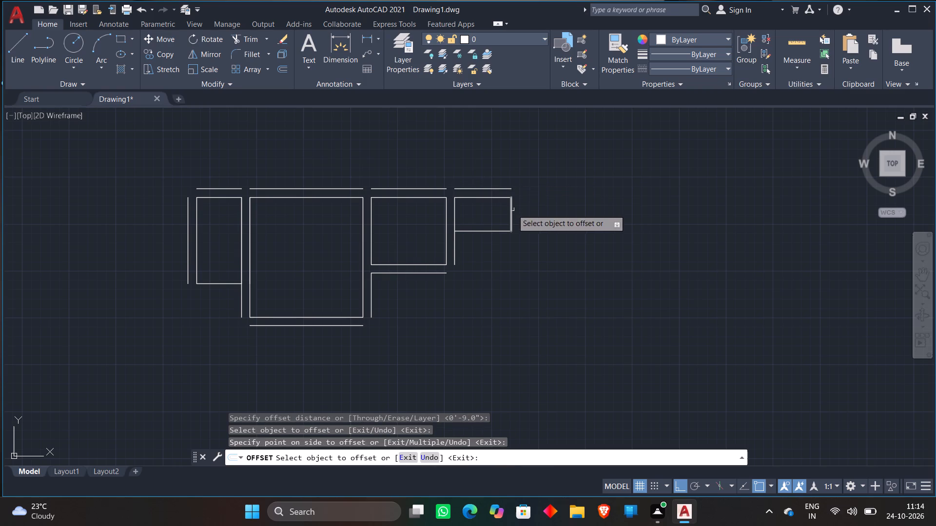
click(512, 209)
click(574, 213)
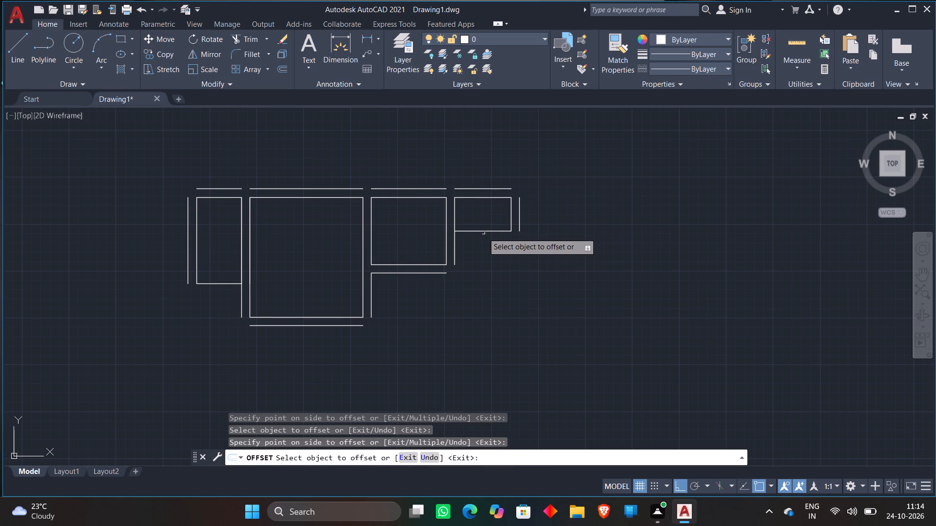
click(483, 233)
click(492, 280)
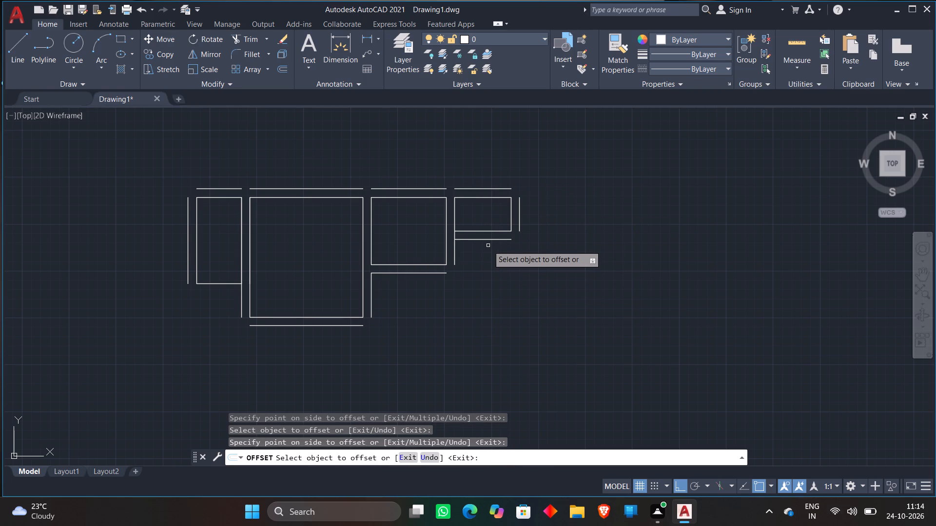
key(Escape)
Trim the fourth room's left wall line where it crosses the 9" gap of the bottom wall.
text(TR)
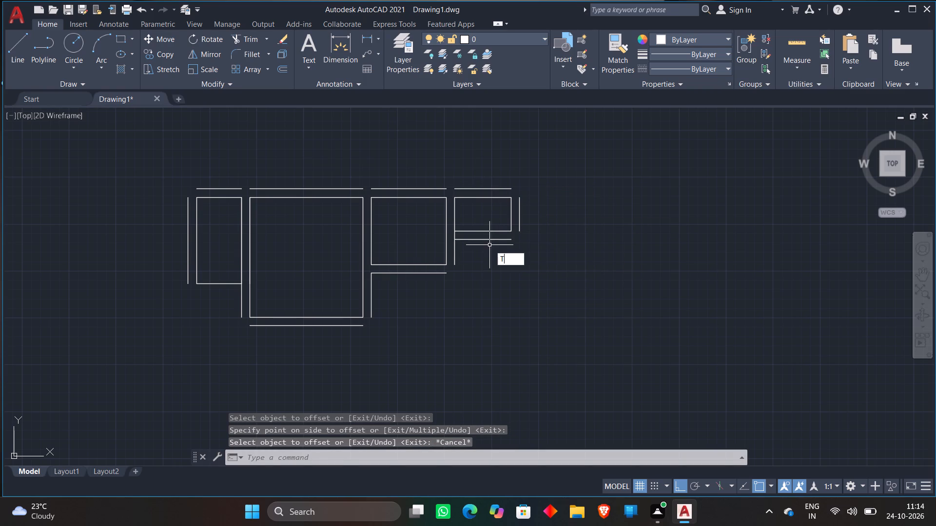
key(space)
scroll(448, 228, up, 3)
click(459, 253)
click(488, 255)
key(space)
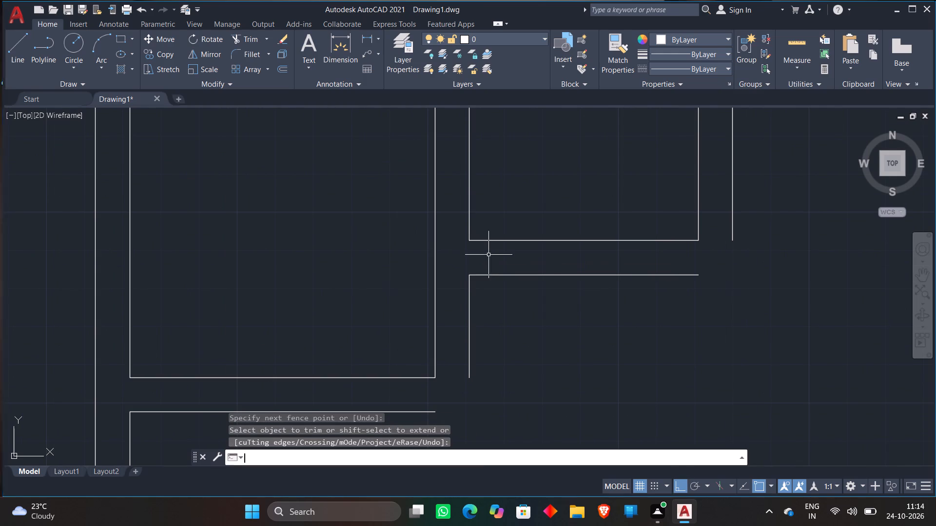
Draw a room below the fourth room from its bottom wall offset's right end: 7'4" down, 5' left, and up to the existing left wall line.
scroll(561, 284, down, 3)
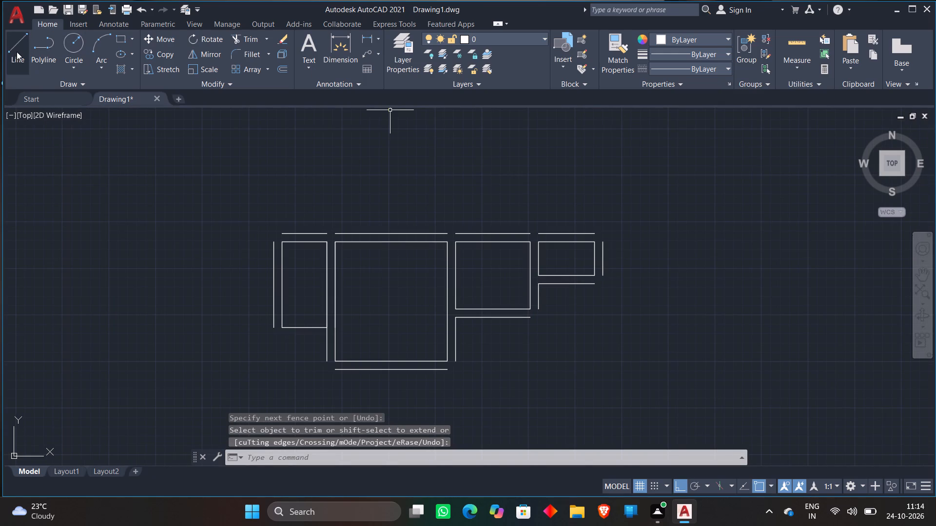
click(17, 52)
click(599, 287)
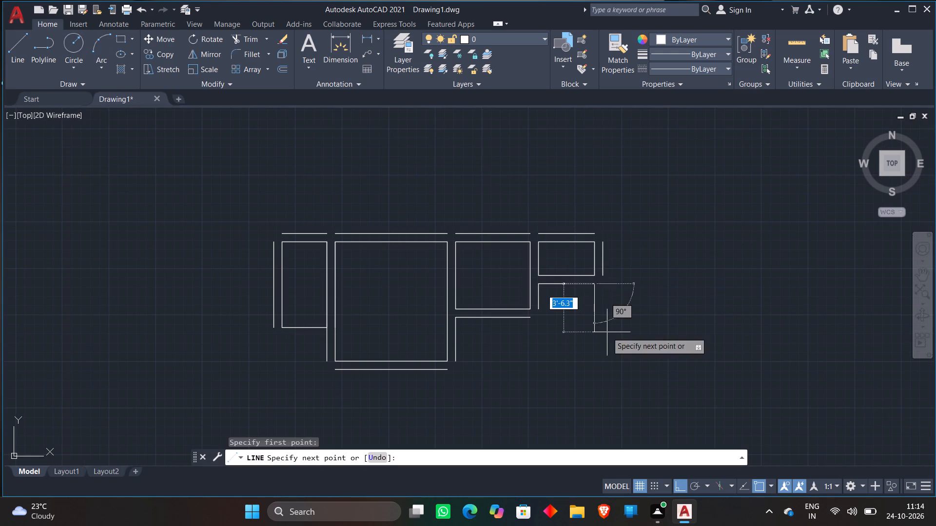
middle_drag(607, 332, 614, 285)
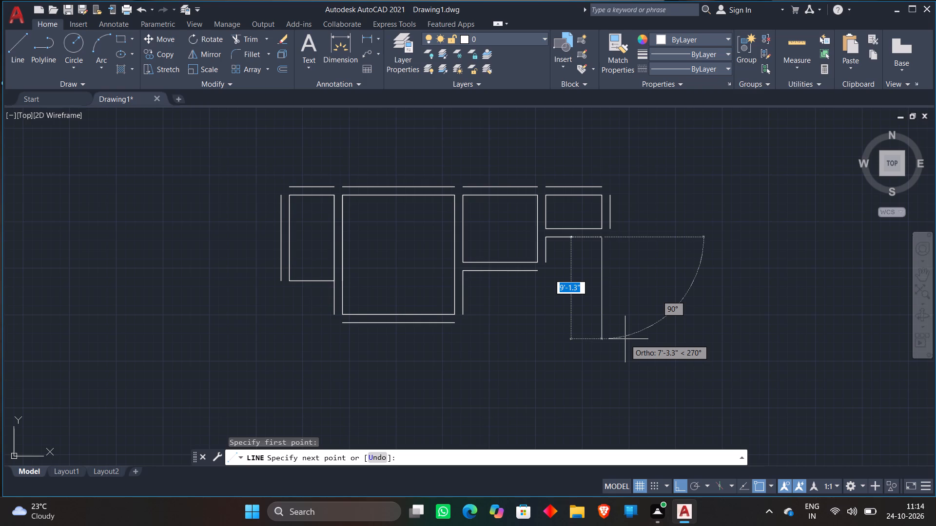
text(7'4)
key(shift+quotedbl)
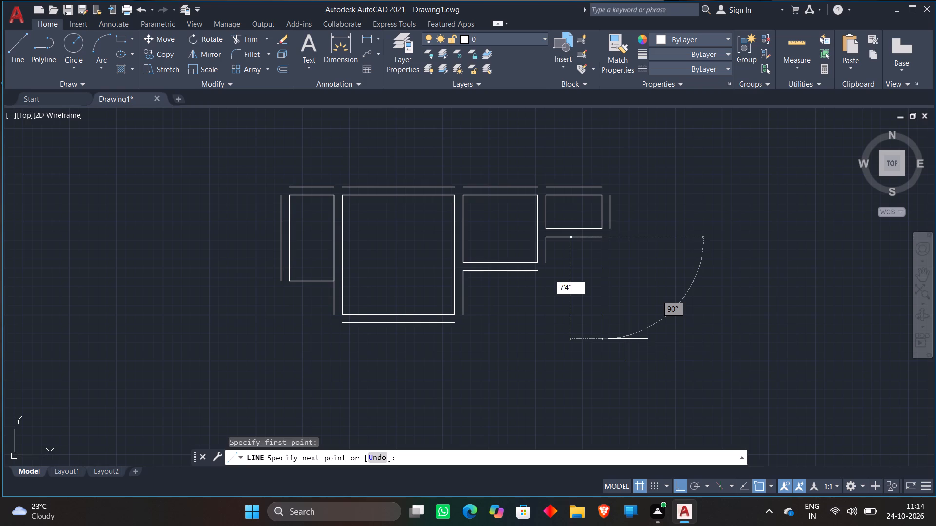
key(Return)
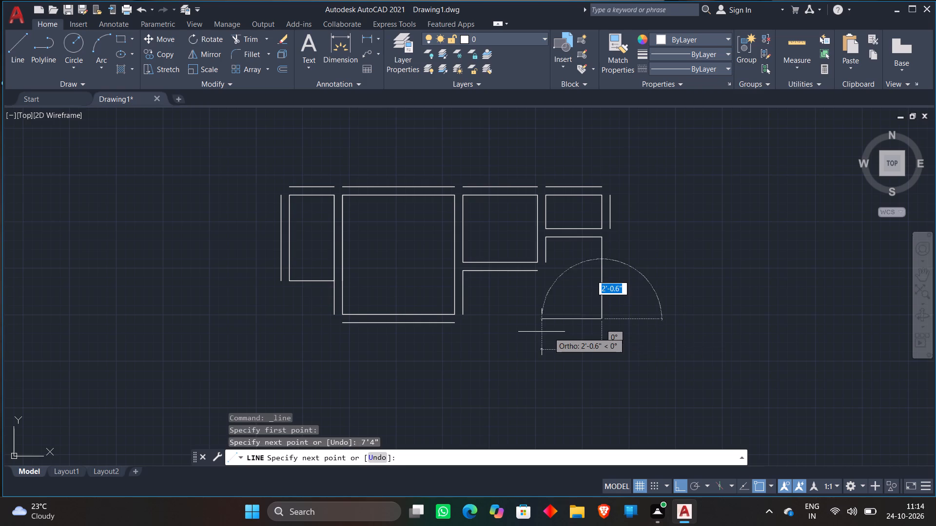
text(5')
key(Return)
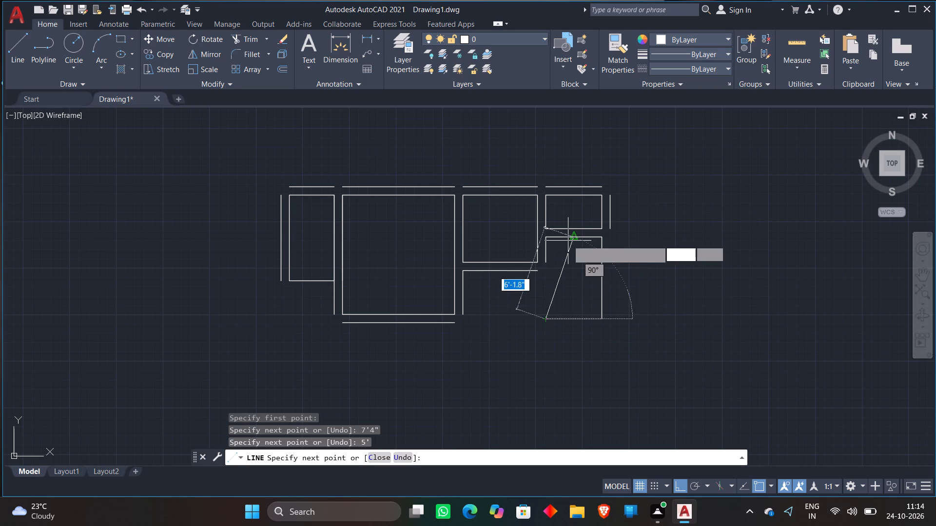
click(543, 258)
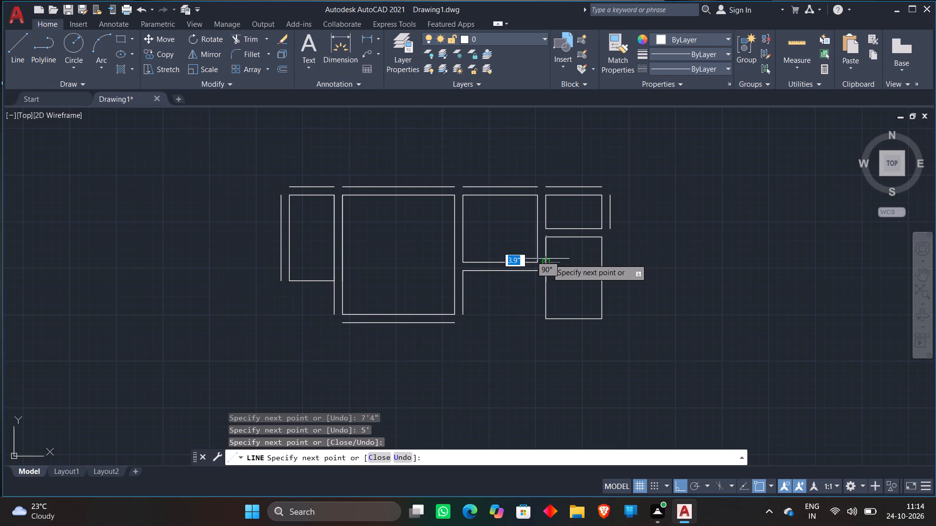
key(space)
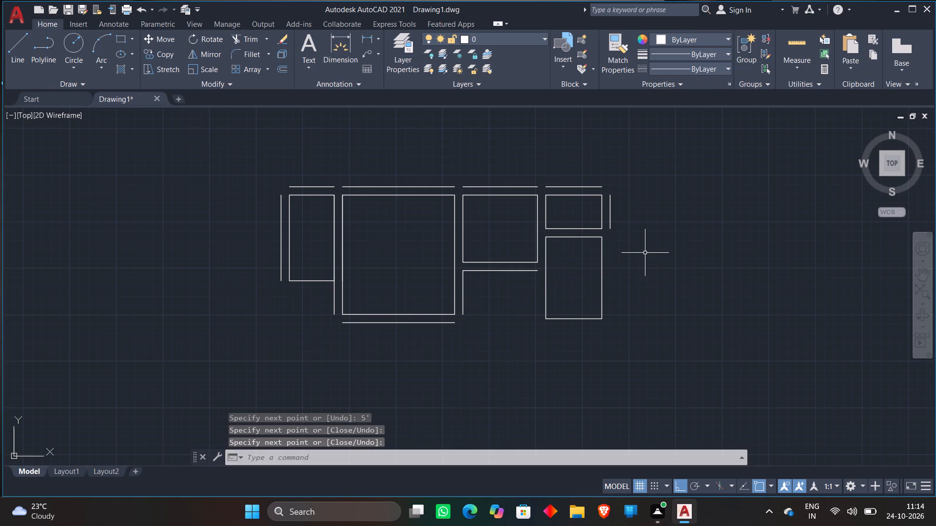
Offset the 5' by 7'4" room's right, left and bottom edges outward by 9".
key(o)
key(Return)
key(Return)
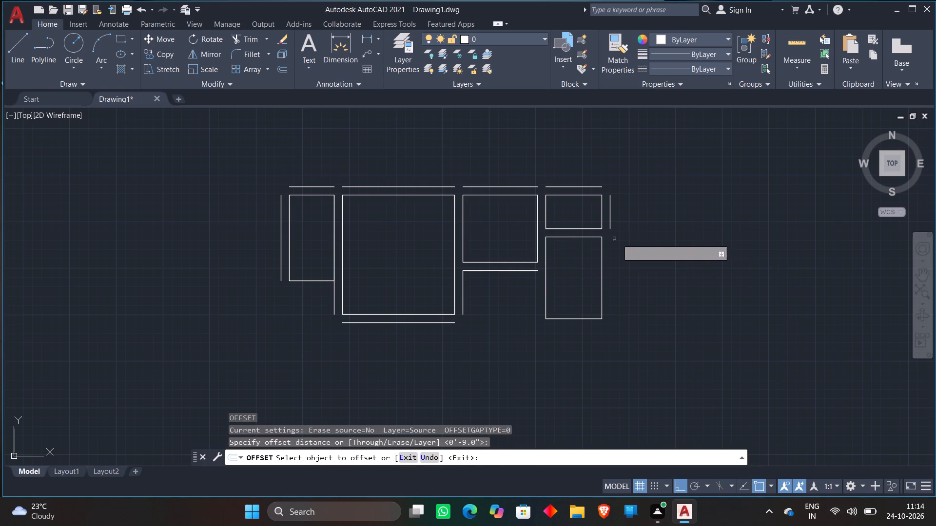
click(602, 269)
click(700, 260)
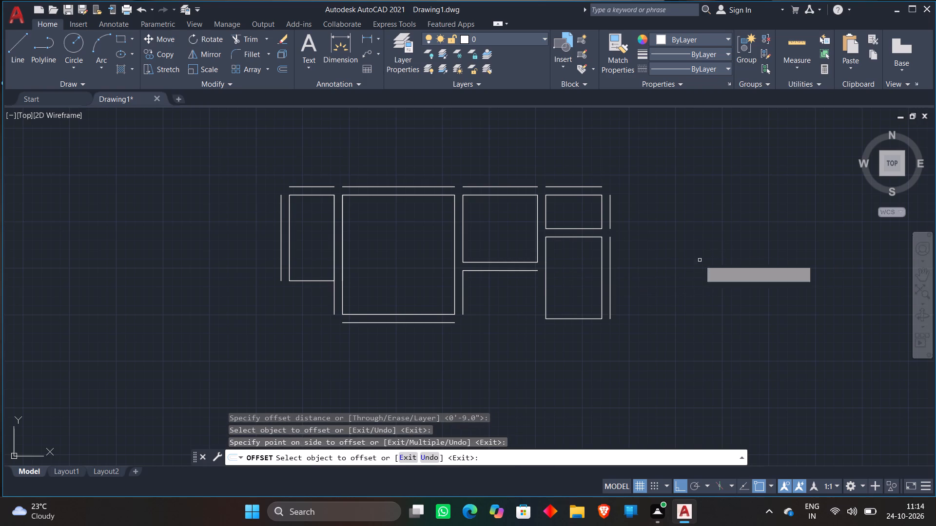
click(545, 298)
click(475, 307)
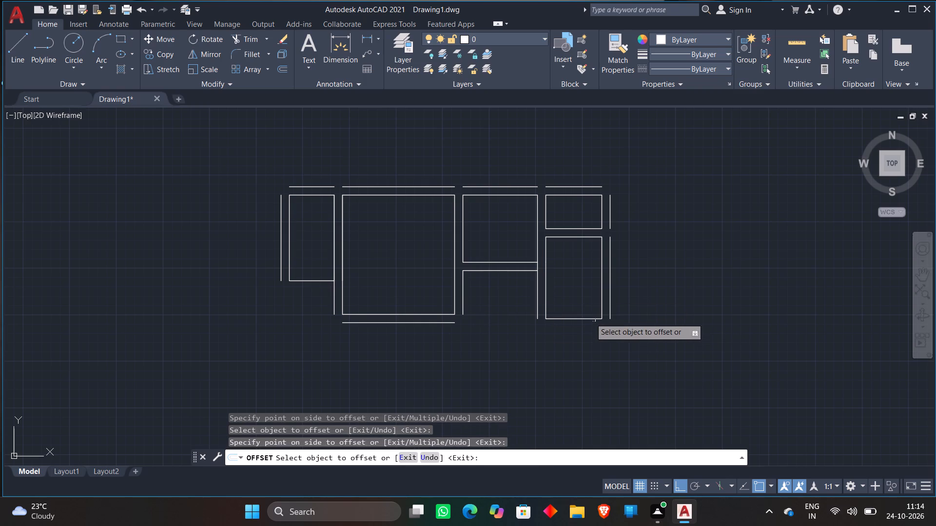
click(582, 320)
click(574, 358)
key(space)
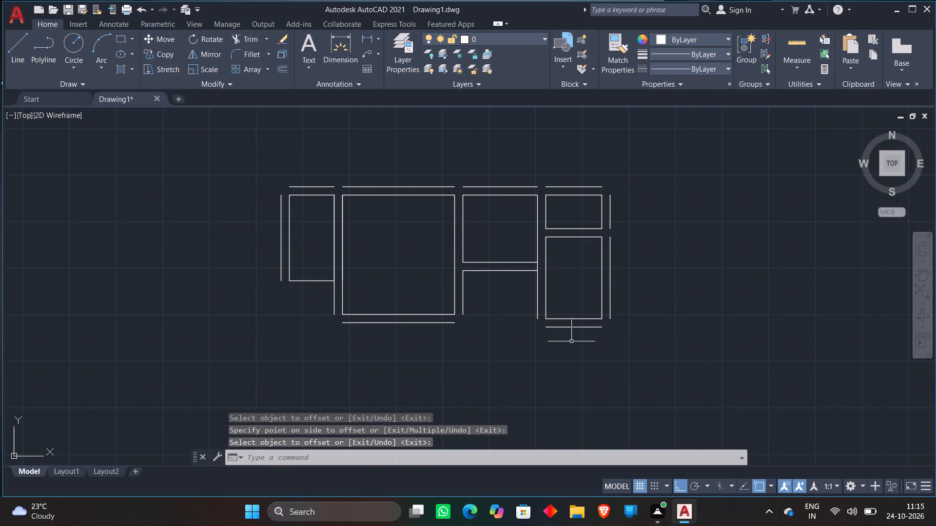
Draw a room from the 5' by 3' room's right wall offset's top end: 18'8" right, 16'8" down, 18'8" left, and up to the existing wall line.
scroll(588, 450, down, 1)
middle_drag(657, 324, 534, 356)
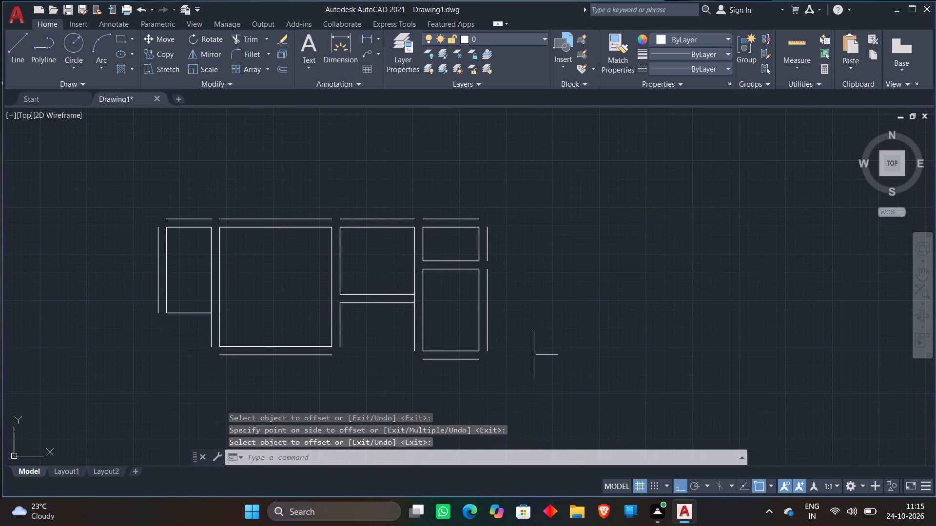
click(10, 48)
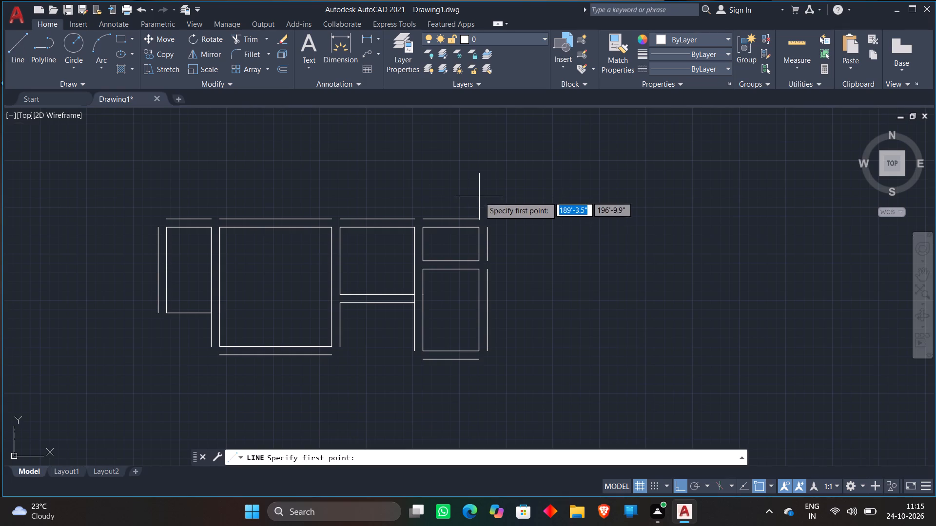
click(489, 226)
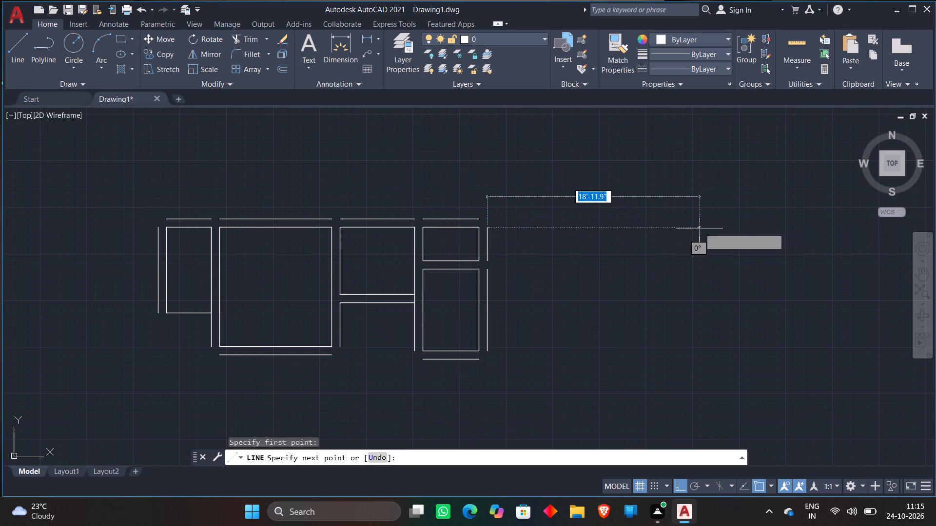
text(18'8)
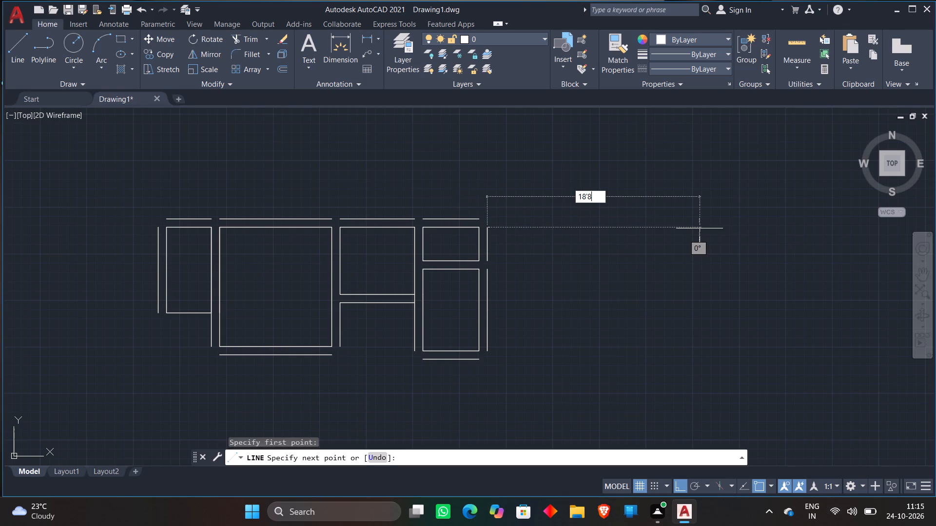
key(shift+quotedbl)
key(Return)
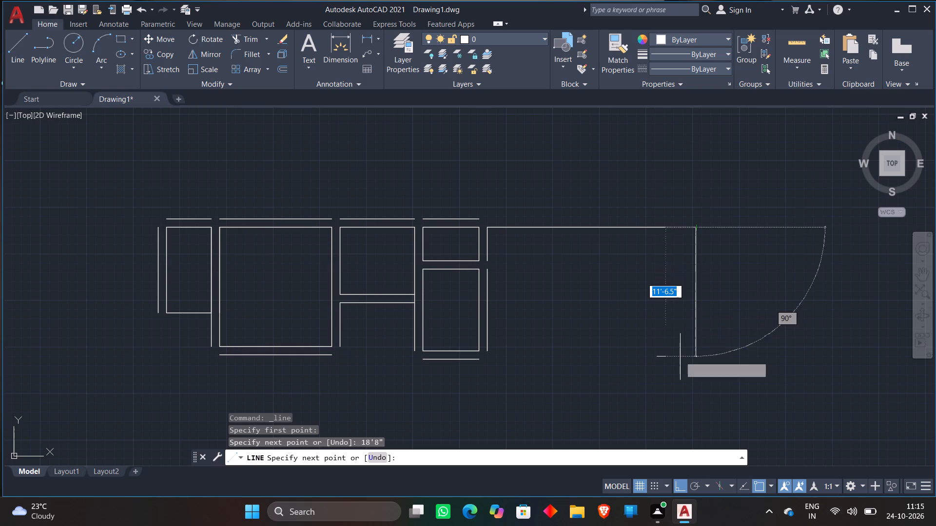
text(16')
text(8")
key(Return)
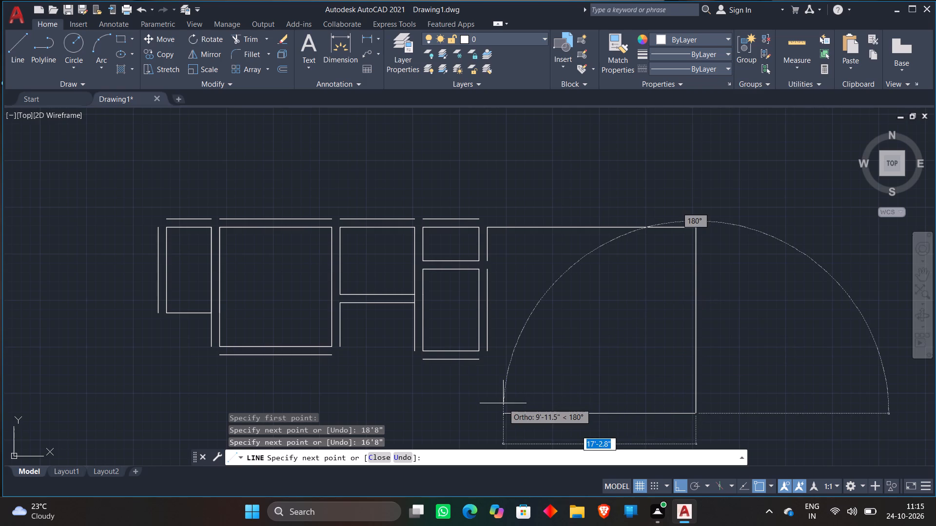
text(18')
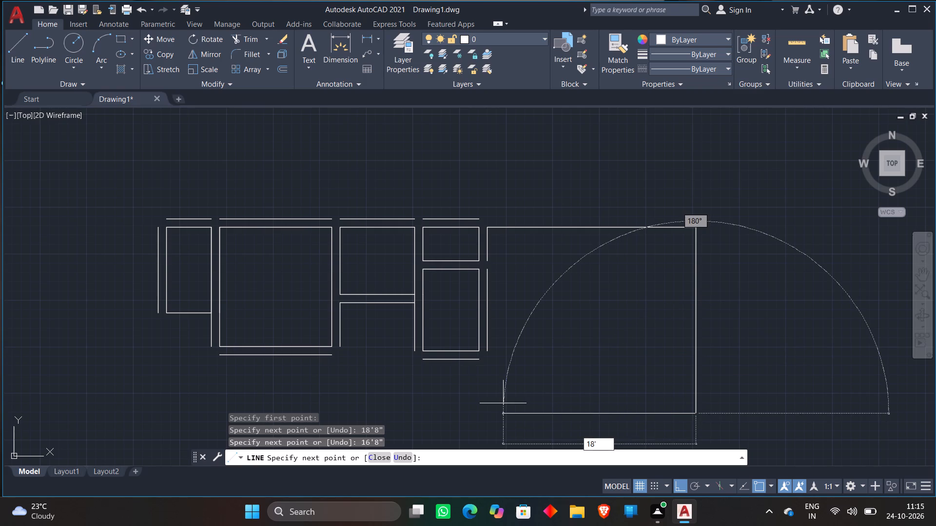
text(8")
key(Return)
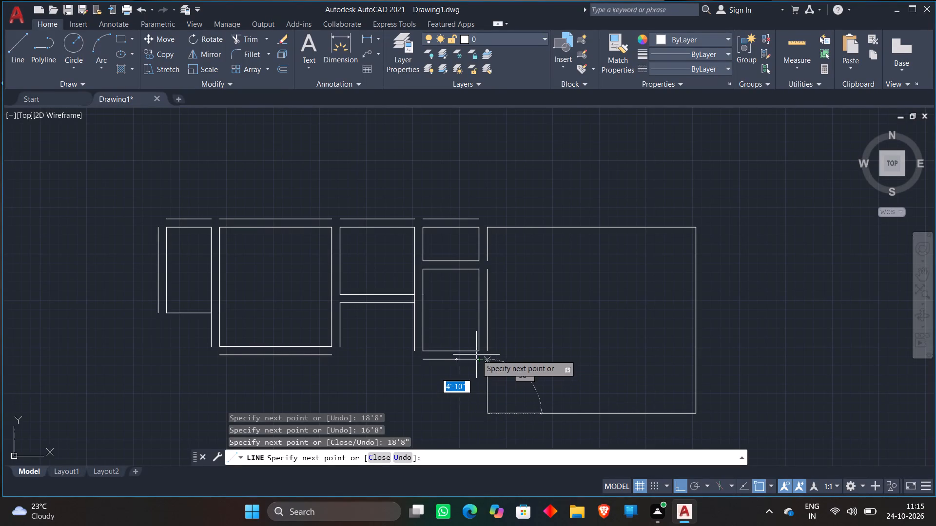
scroll(484, 353, up, 1)
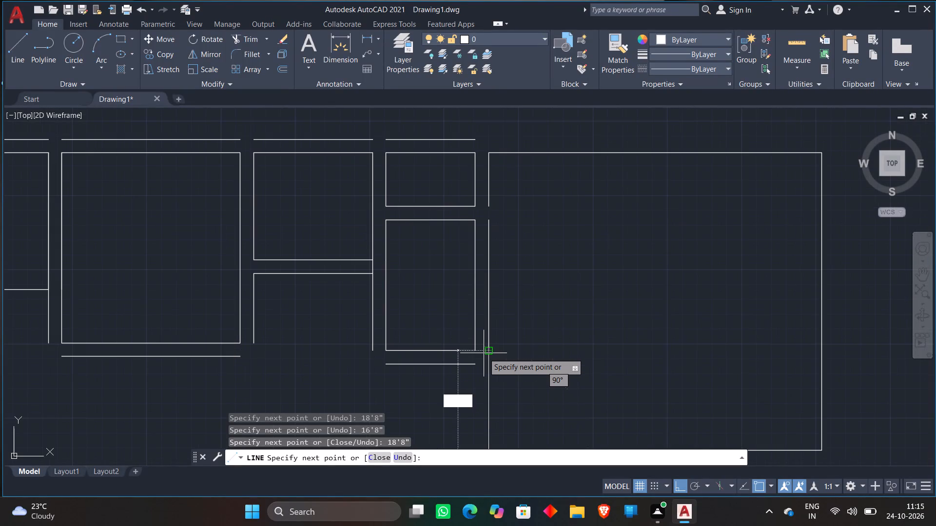
click(484, 353)
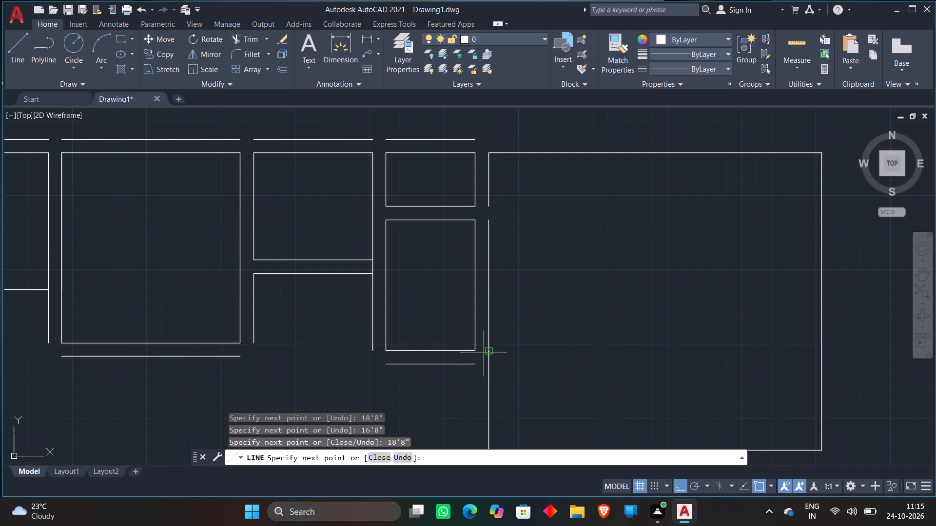
key(space)
Offset the 18'8" by 16'8" room's top, right, bottom and lower left edges outward by 9".
scroll(636, 340, down, 3)
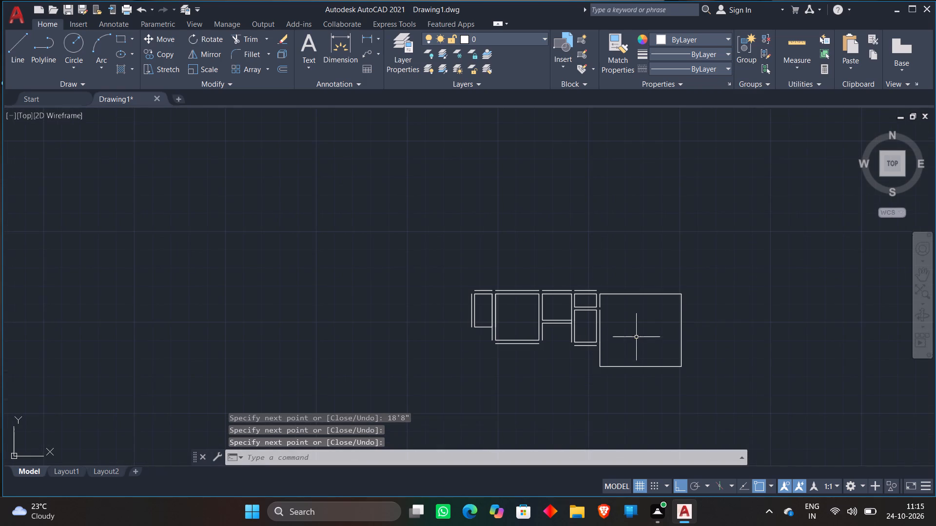
middle_drag(636, 337, 561, 345)
scroll(636, 337, up, 1)
key(o)
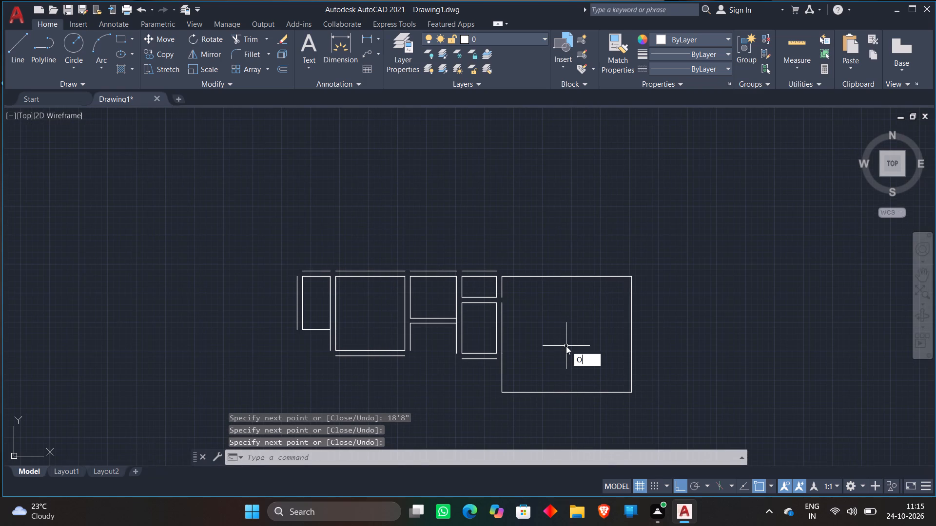
key(Return)
key(Return)
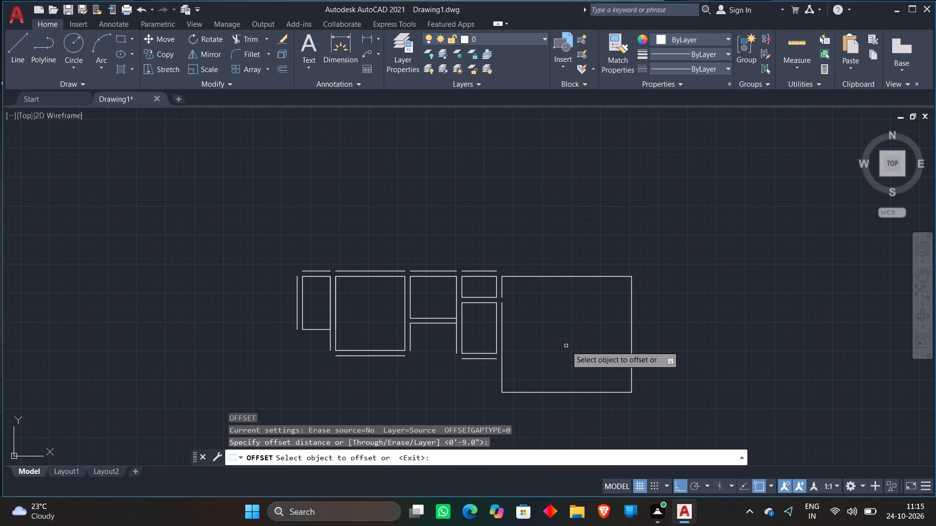
click(589, 276)
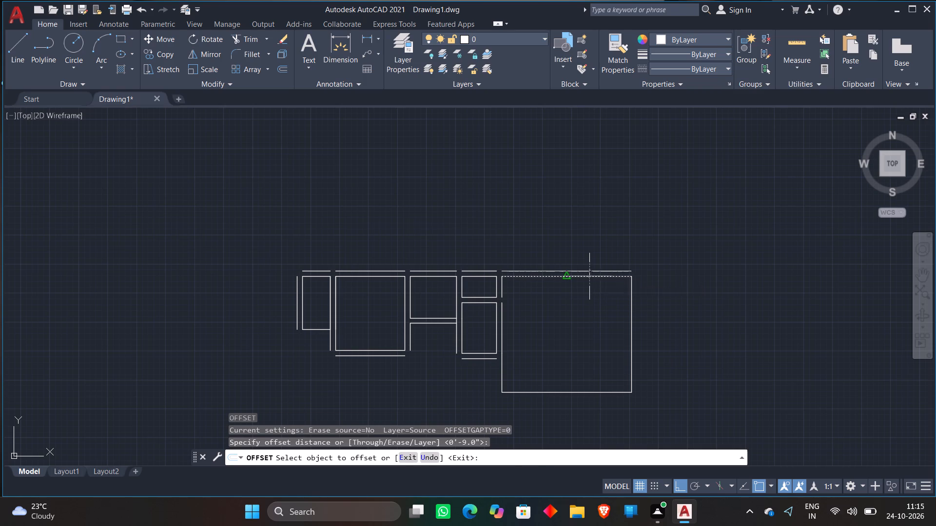
click(595, 241)
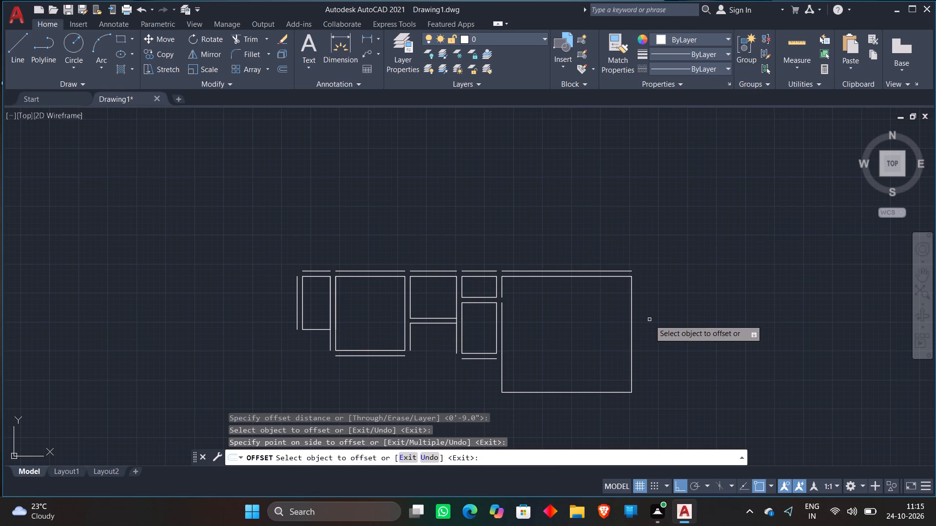
click(632, 323)
click(688, 311)
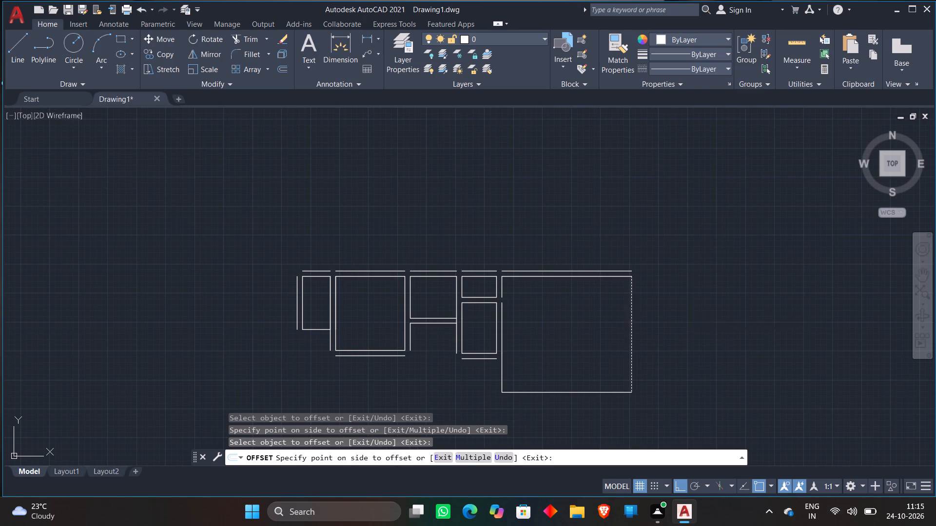
click(555, 393)
click(508, 434)
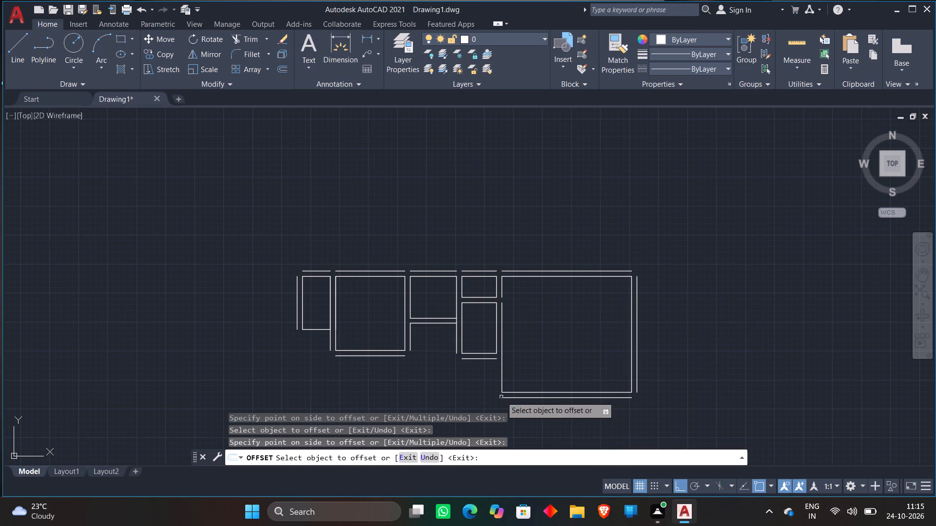
click(503, 384)
click(453, 382)
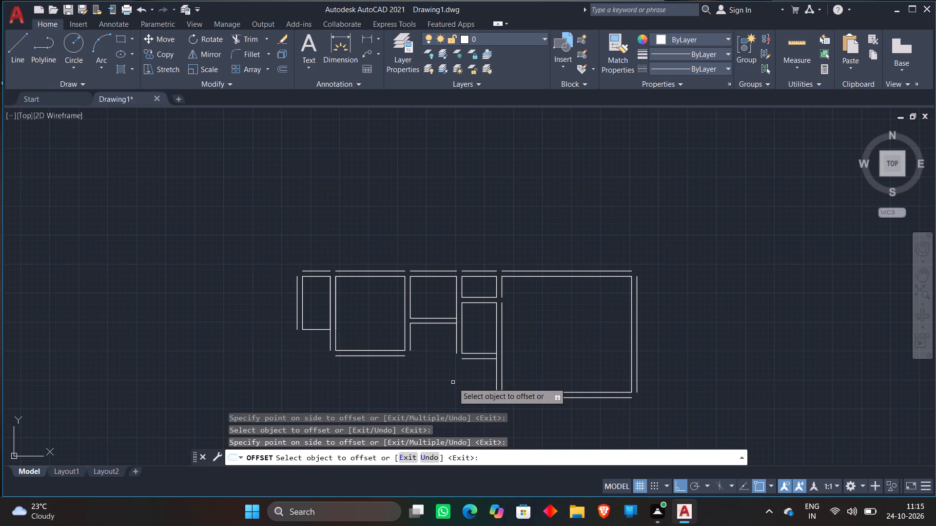
key(space)
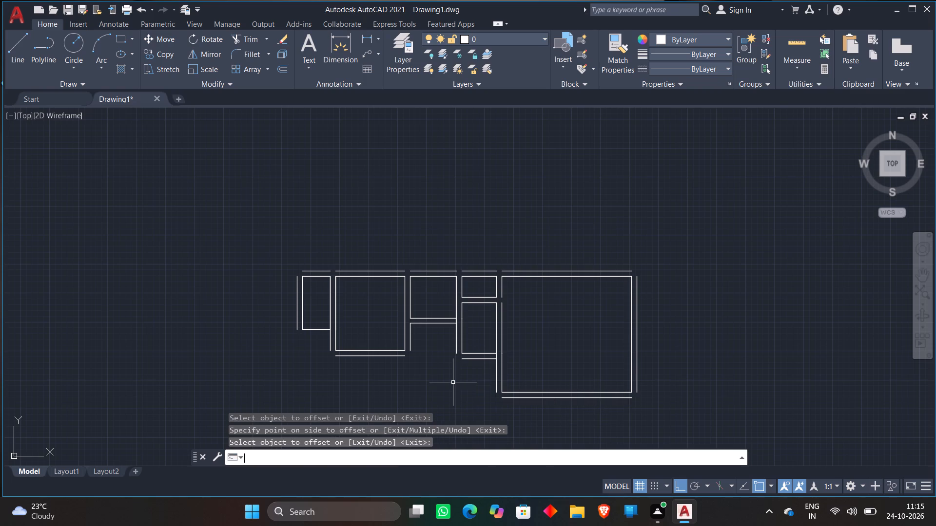
Draw an adjoining room from the 18'8" by 16'8" room's right wall offset's top end: 12'4" right, 16'8" down and 12'4" left.
middle_drag(782, 306, 589, 318)
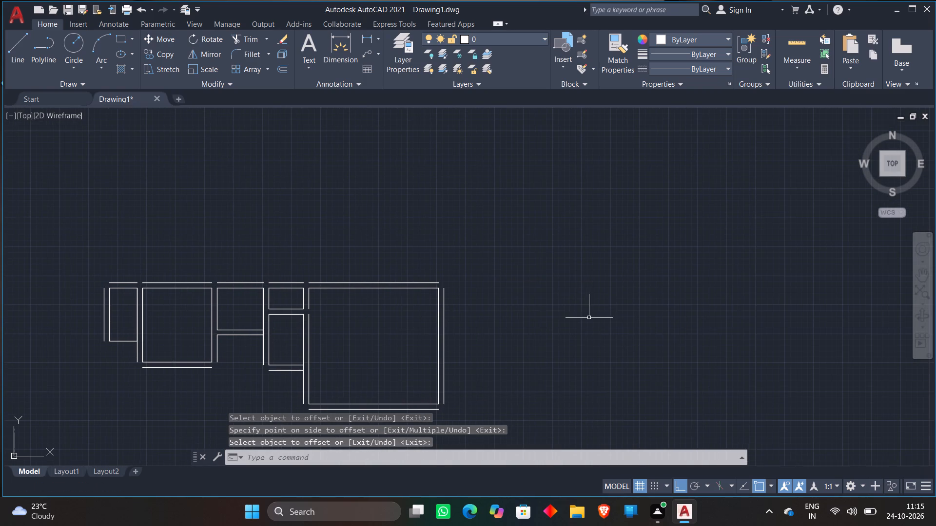
click(8, 53)
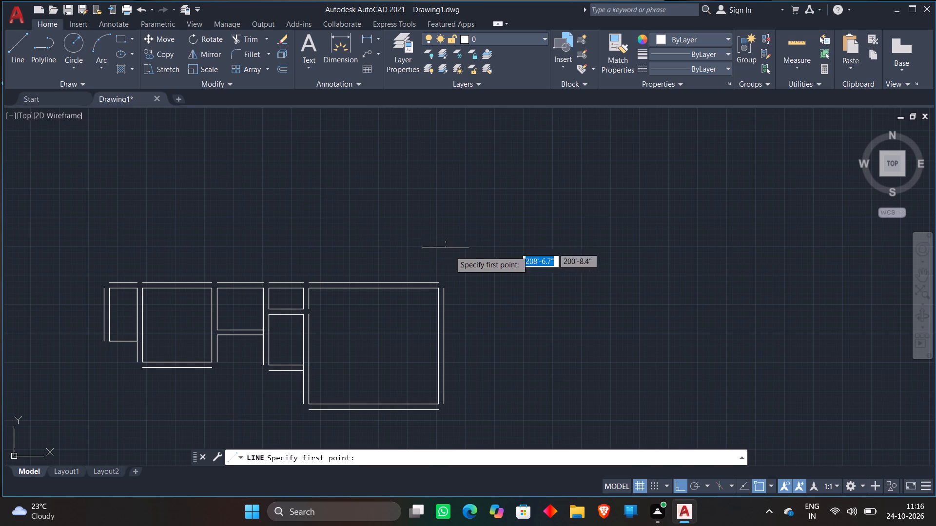
middle_drag(468, 267, 545, 215)
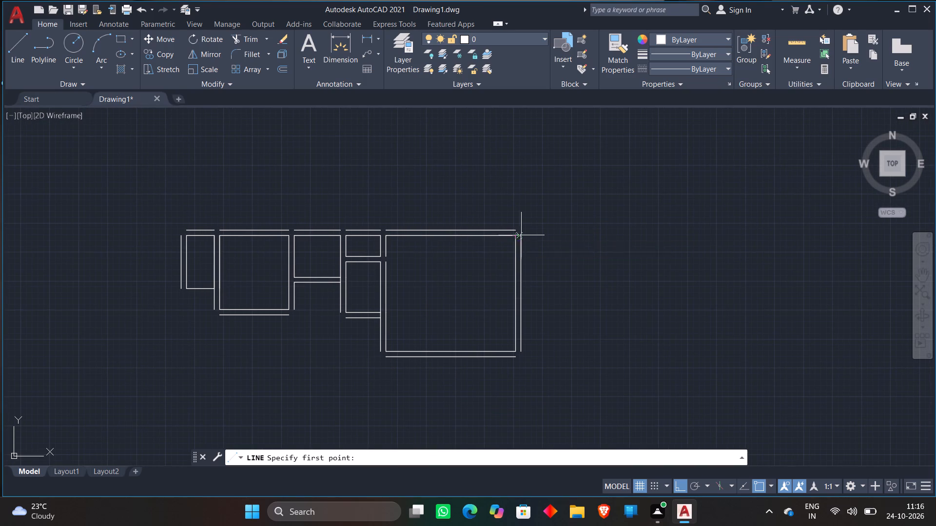
click(522, 235)
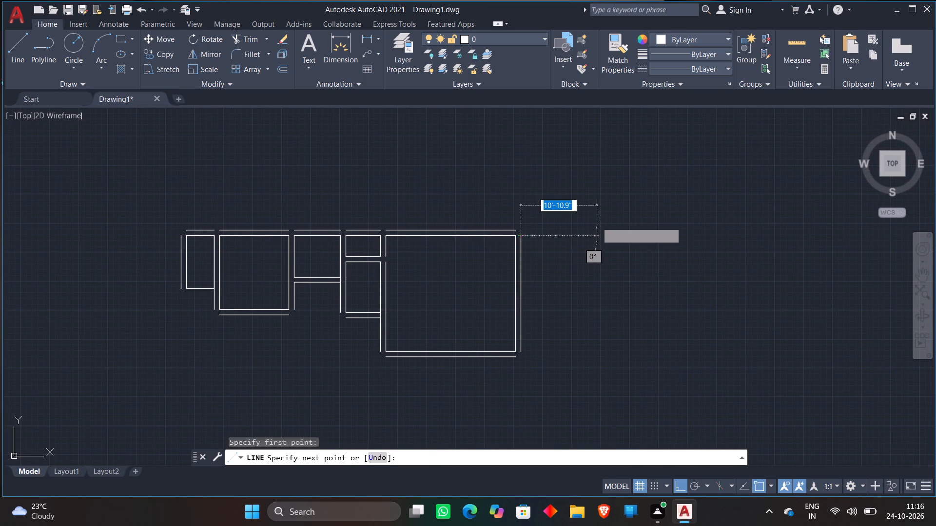
text(12')
key(4)
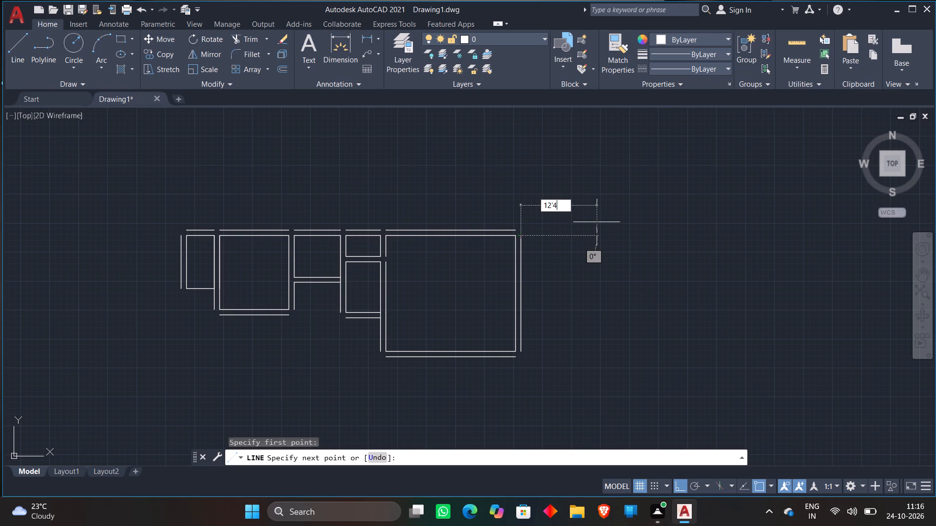
key(shift+quotedbl)
key(Return)
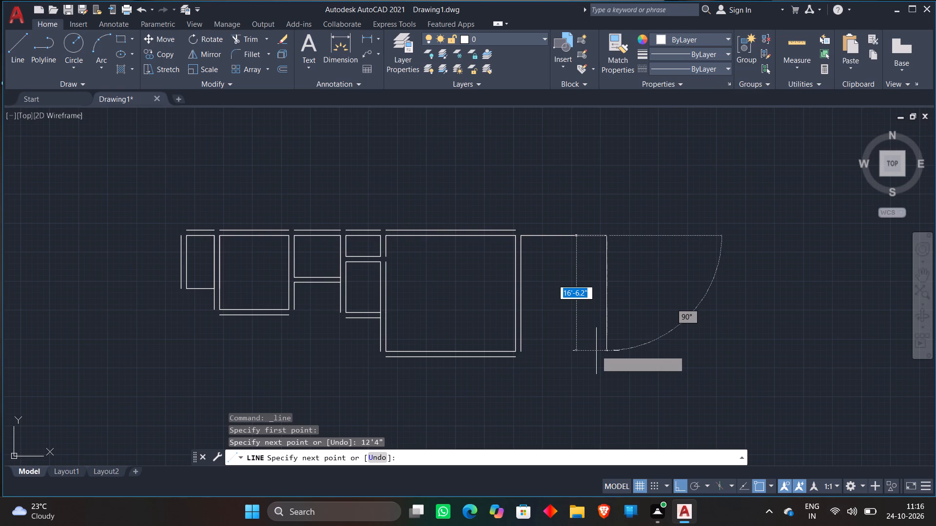
text(16)
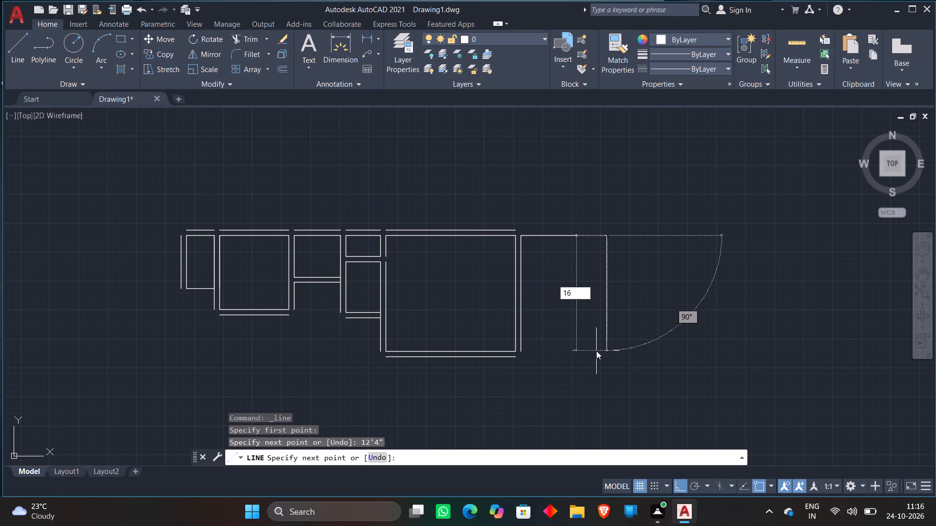
text('8)
key(shift+quotedbl)
key(Return)
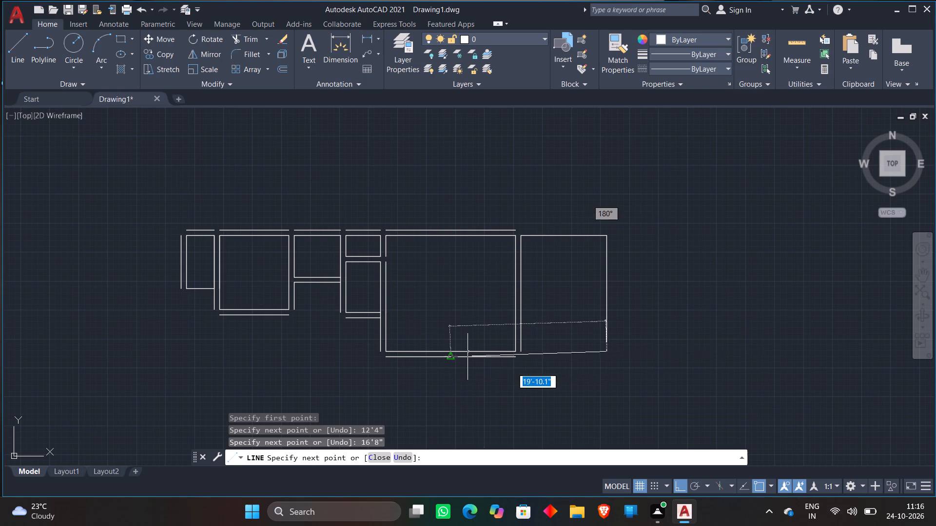
text(12'4)
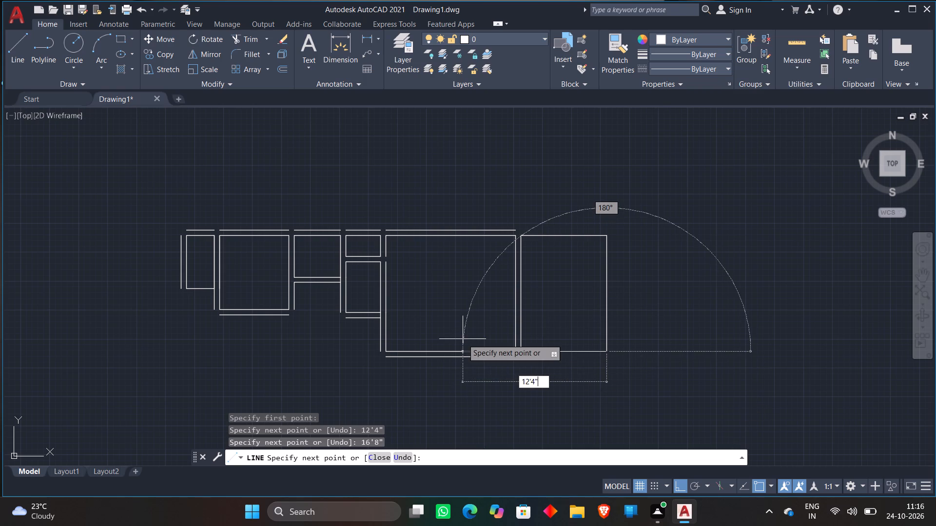
key(shift+quotedbl)
key(Return)
key(space)
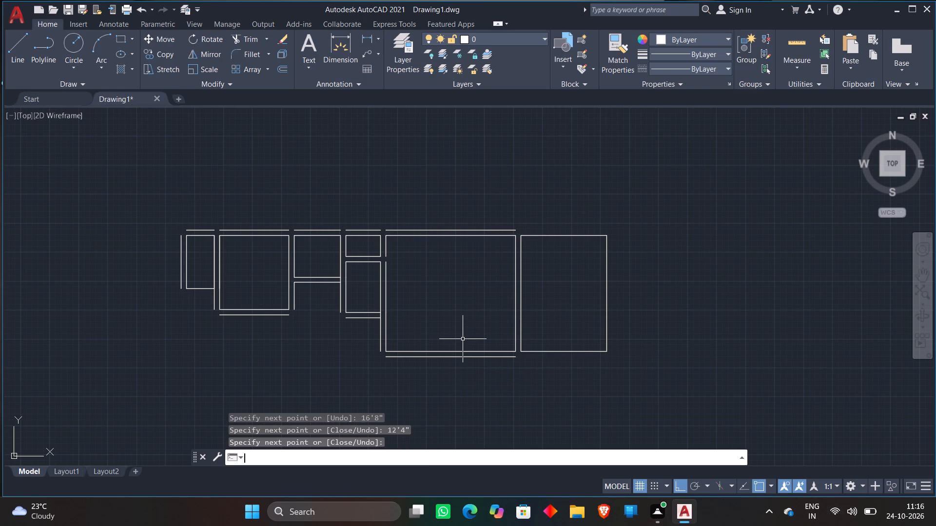
Offset the 12'4" by 16'8" room's top, right and bottom edges outward by 9".
scroll(463, 339, down, 1)
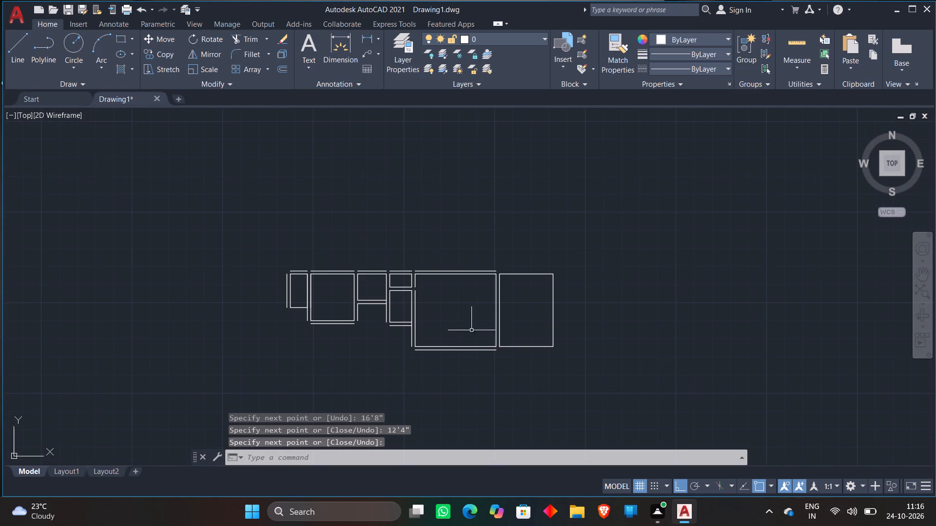
key(o)
key(Return)
key(Return)
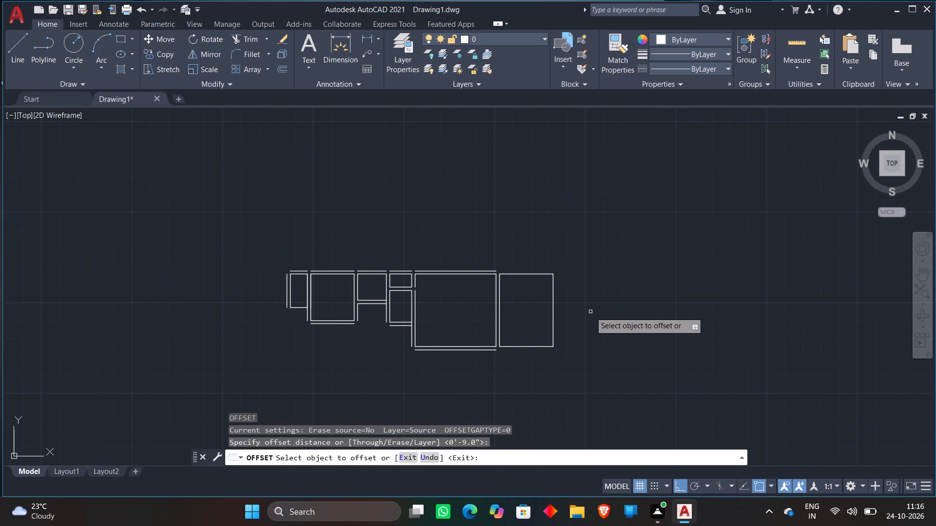
scroll(514, 268, up, 1)
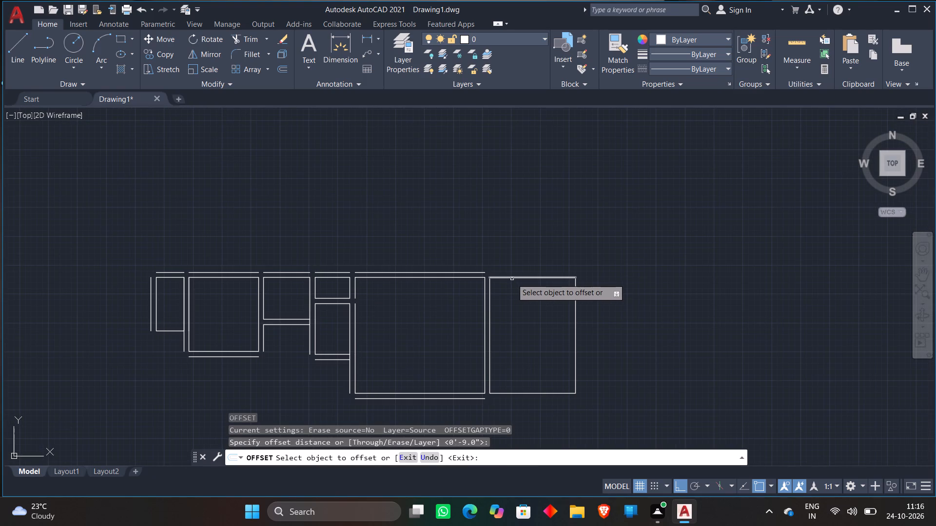
click(512, 279)
click(531, 248)
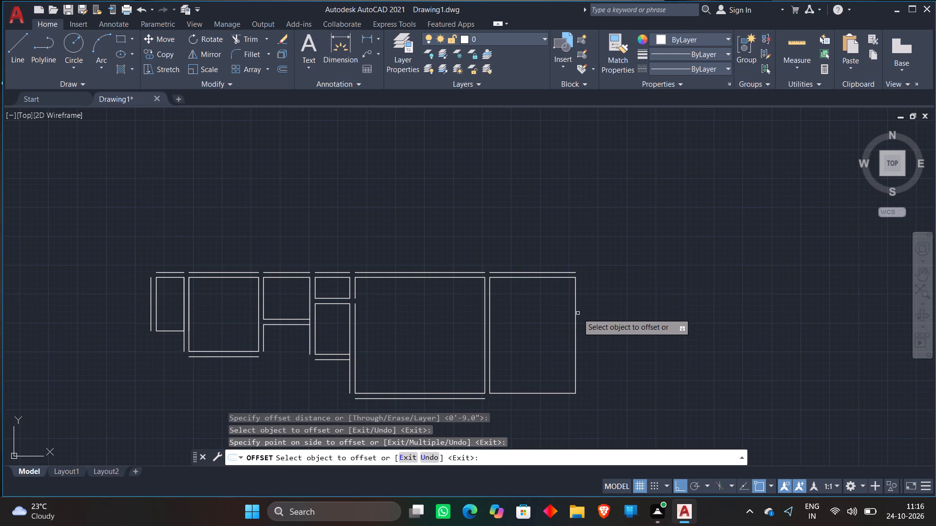
click(578, 313)
click(576, 314)
click(724, 299)
middle_drag(723, 301, 715, 187)
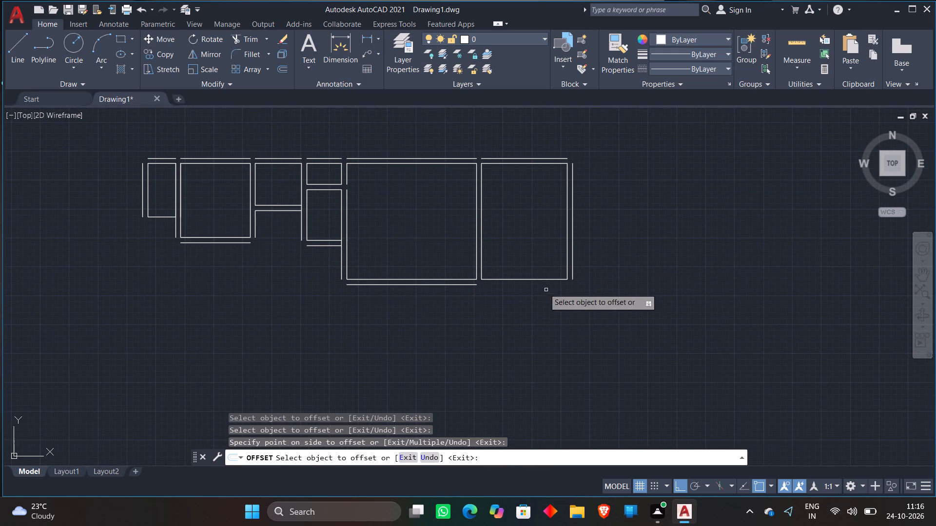
click(512, 281)
click(496, 327)
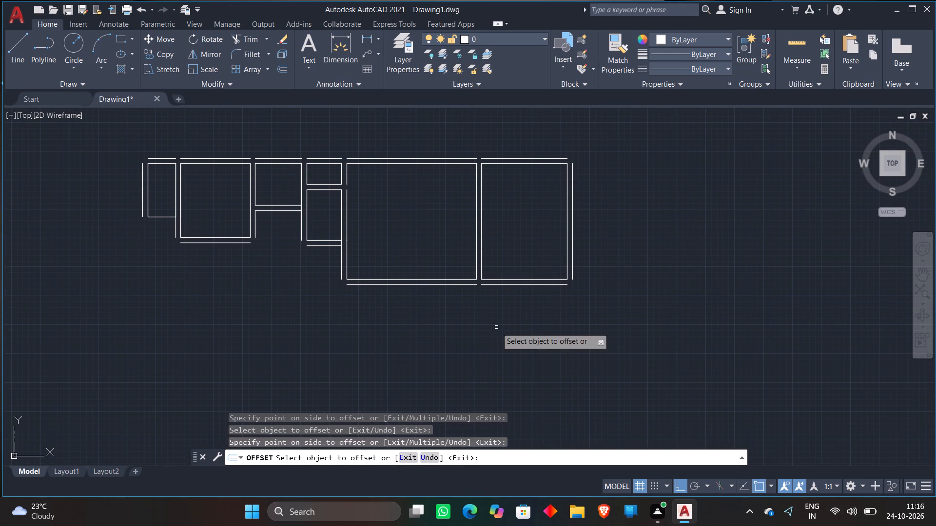
key(space)
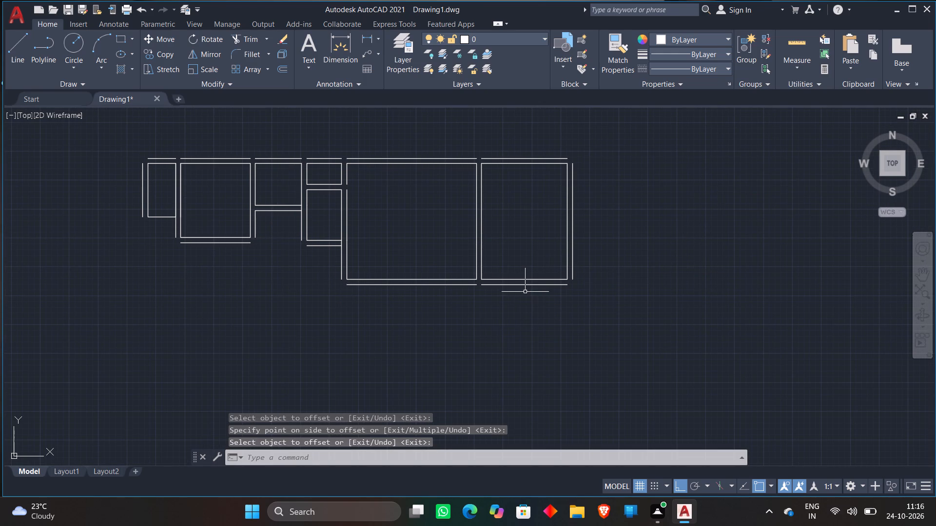
Draw a room below the upper row's second room, from its bottom wall offset's left end: 12'8" down, 10' right and 12'8" up.
scroll(524, 295, down, 1)
middle_drag(394, 302, 510, 303)
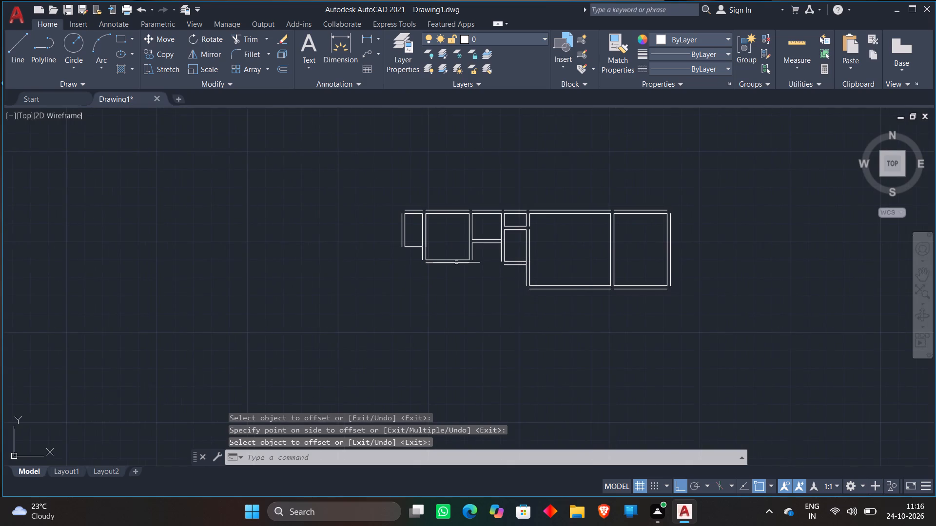
scroll(430, 262, up, 3)
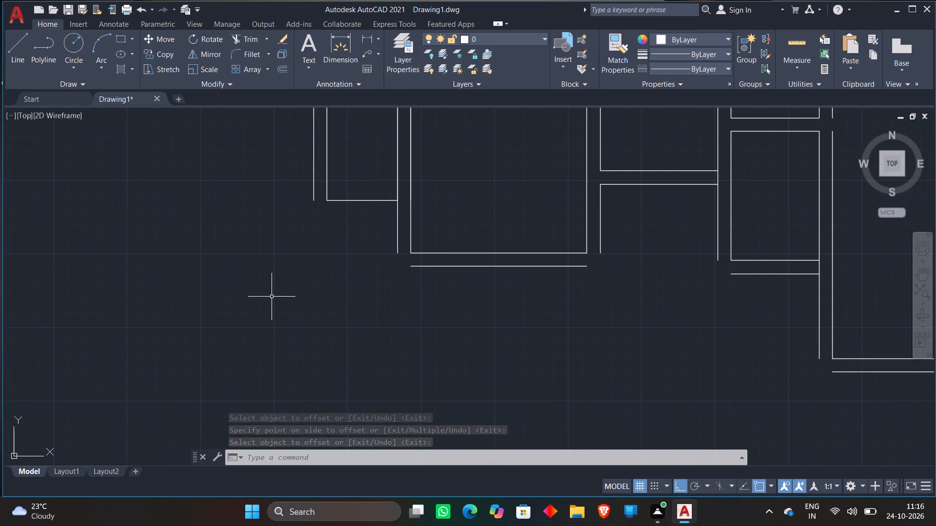
key(l)
key(Return)
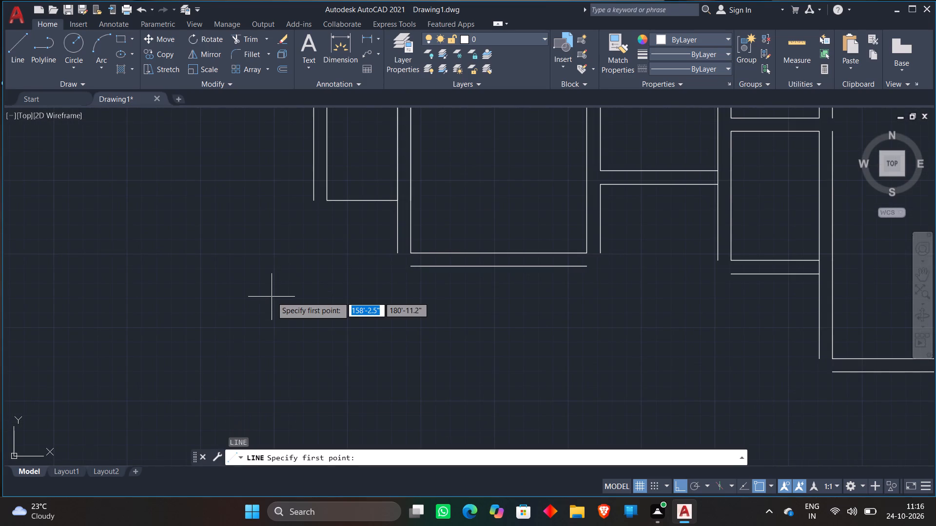
click(408, 268)
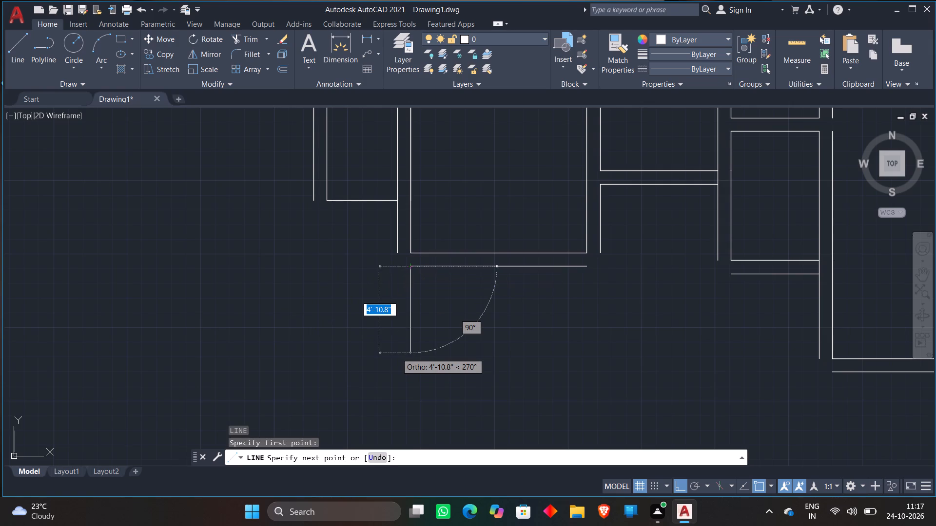
text(12'8)
key(shift+quotedbl)
key(Return)
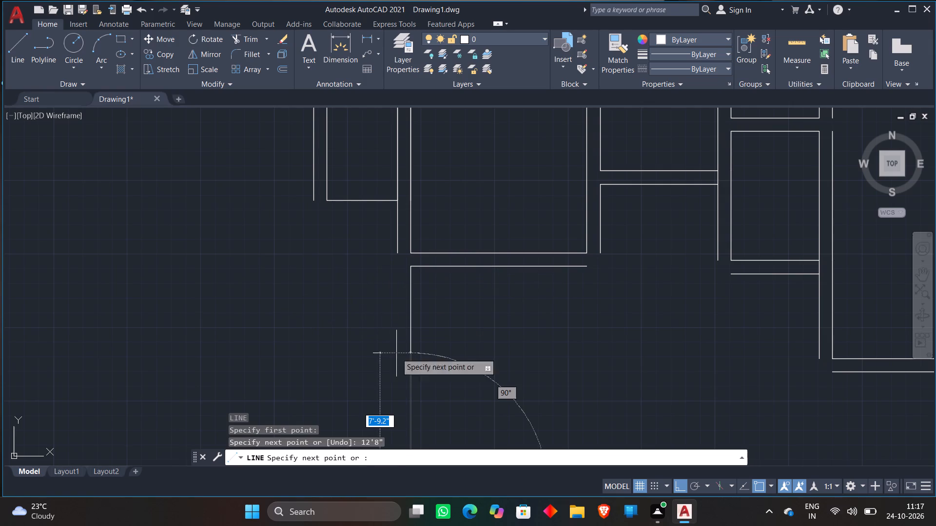
scroll(403, 350, down, 2)
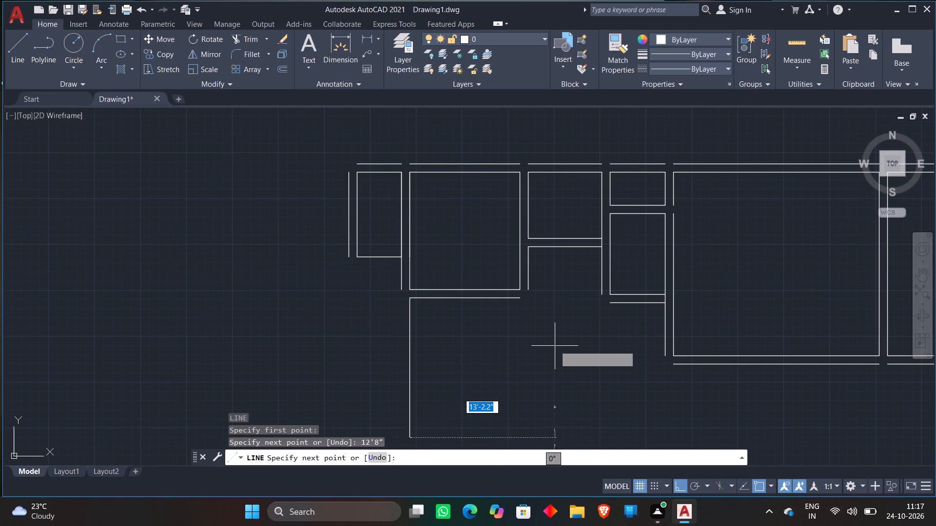
text(10')
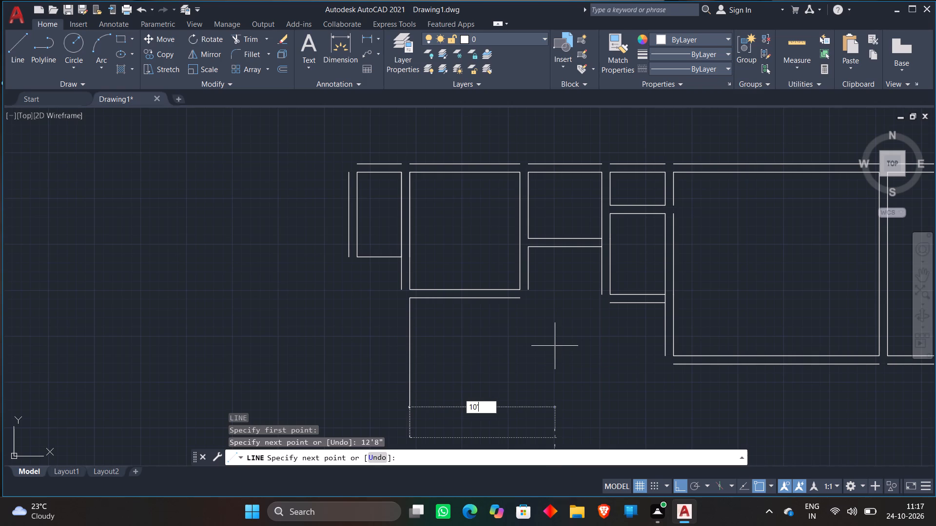
key(Return)
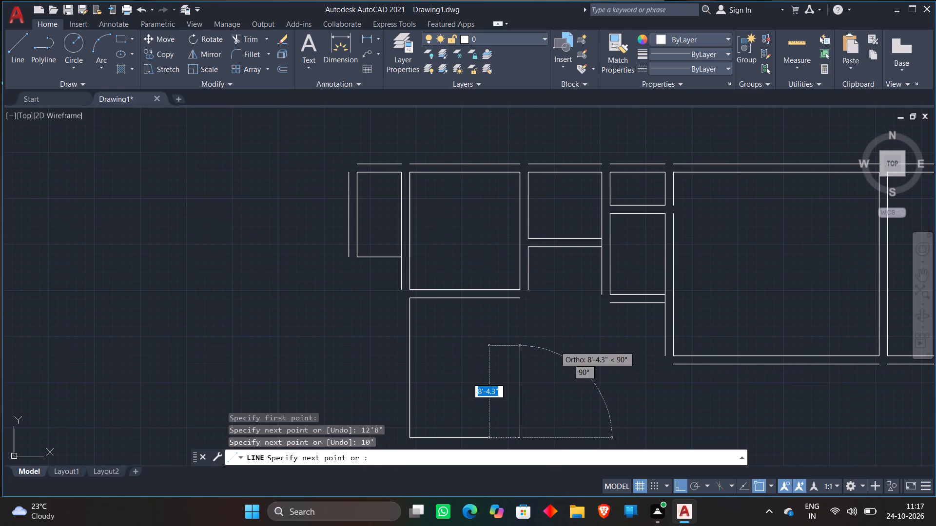
text(12'8")
key(Return)
key(space)
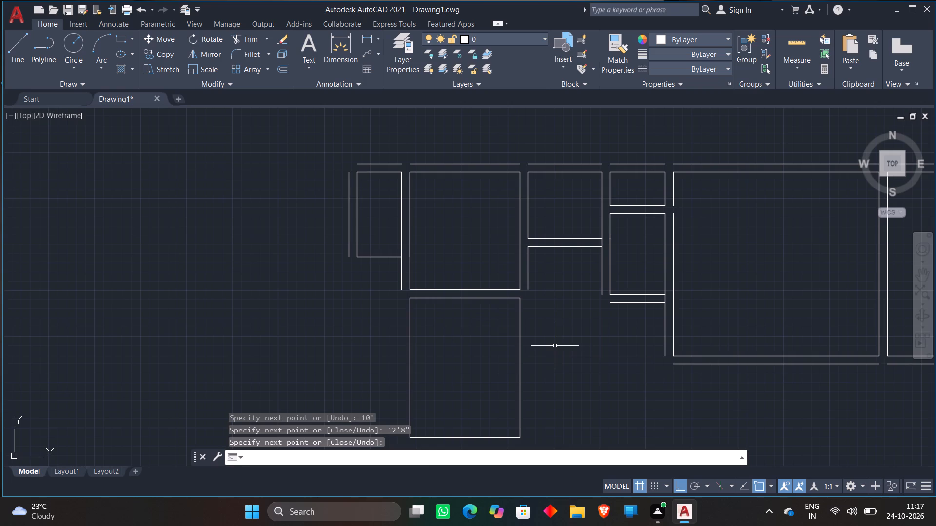
Offset the 10' by 12'8" room's left, right and bottom edges outward by 9".
key(o)
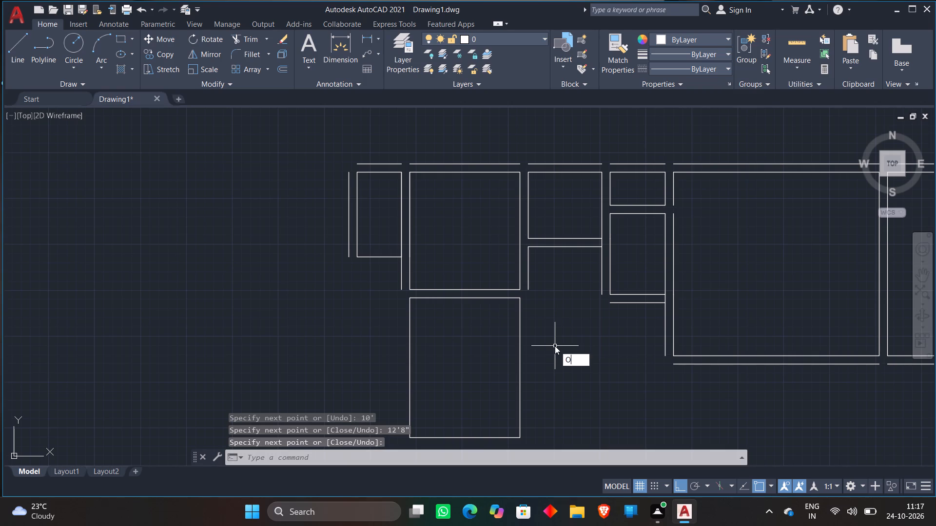
key(Return)
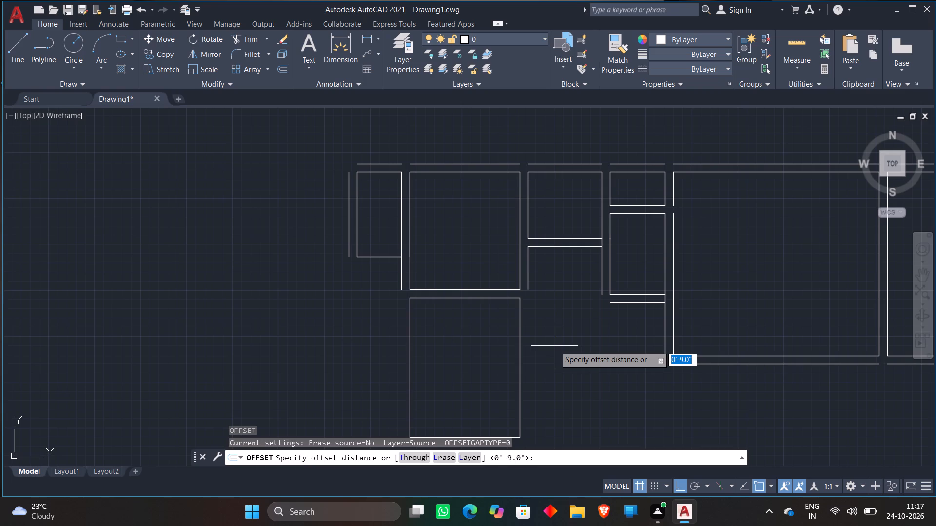
key(Return)
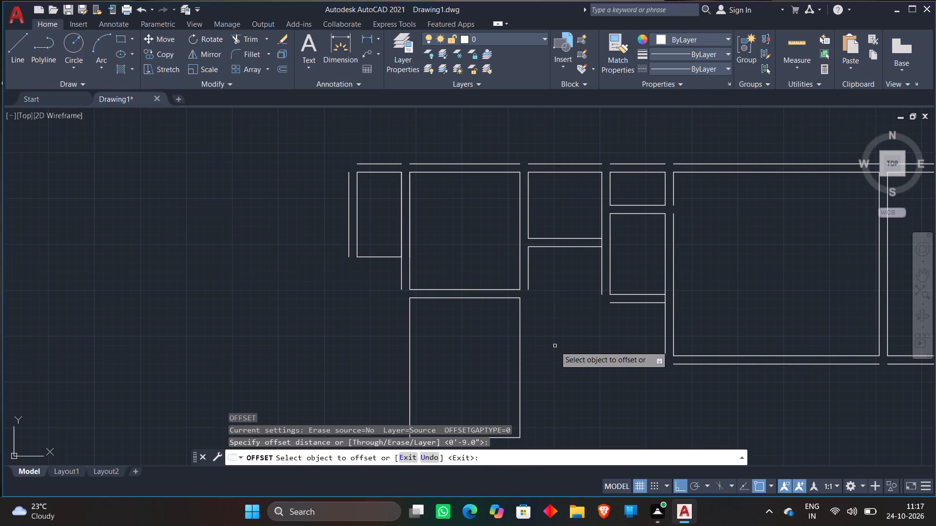
middle_drag(531, 385, 542, 332)
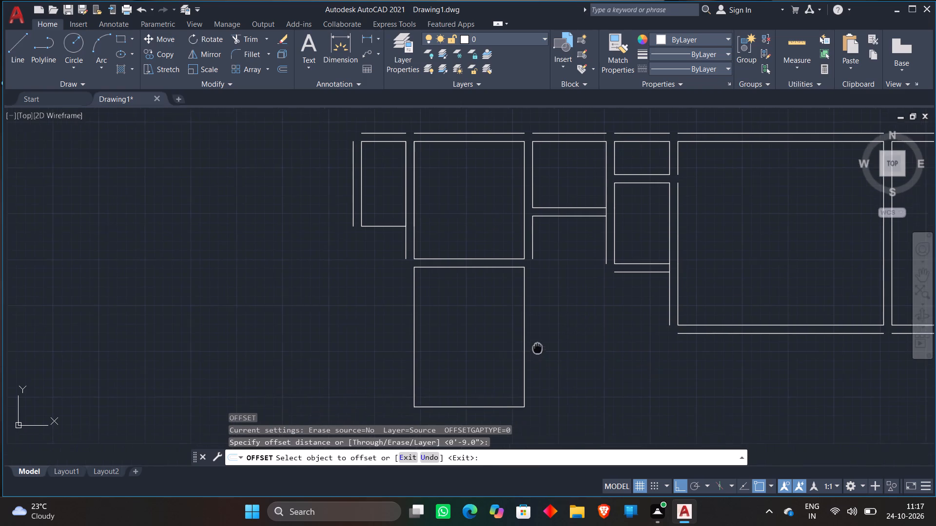
middle_drag(542, 332, 547, 319)
click(424, 330)
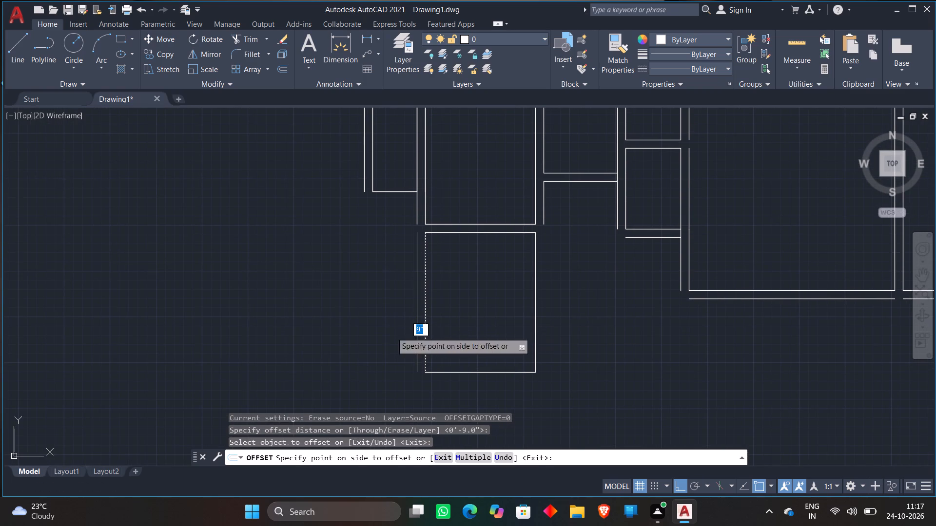
click(275, 338)
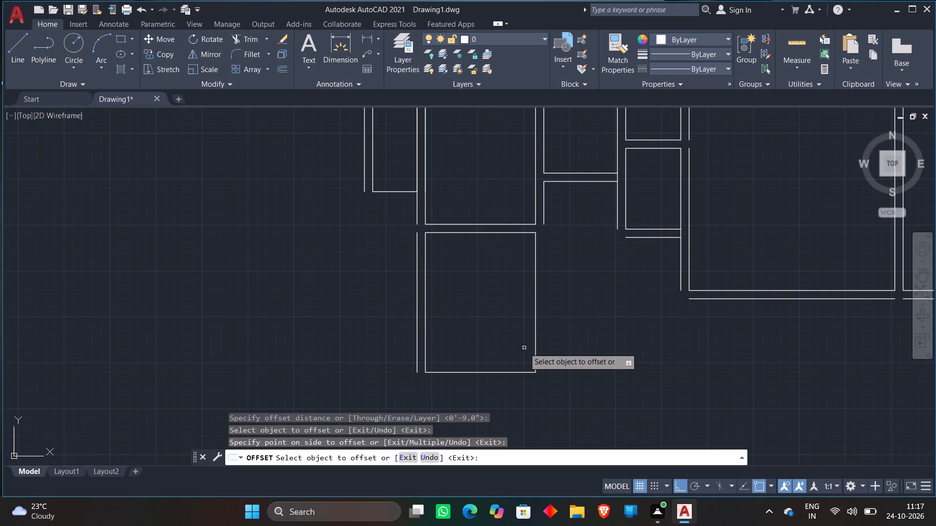
click(534, 343)
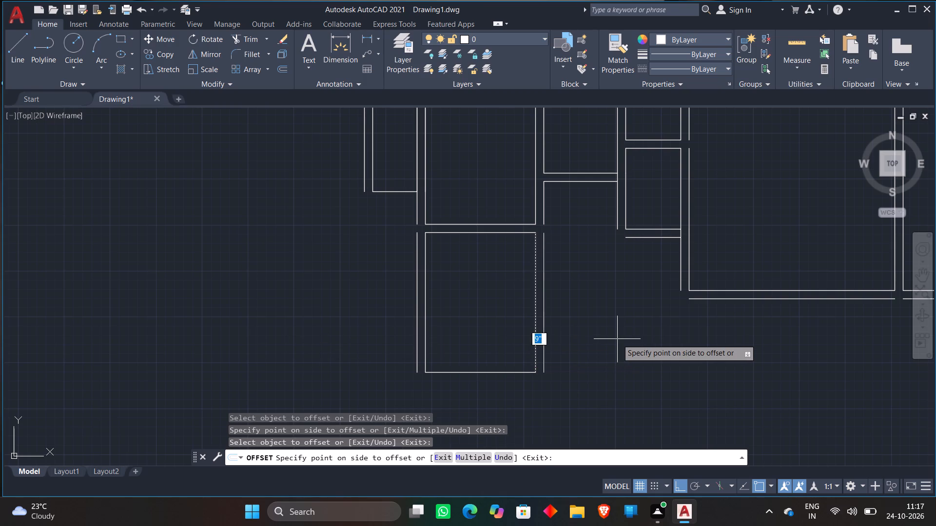
click(617, 339)
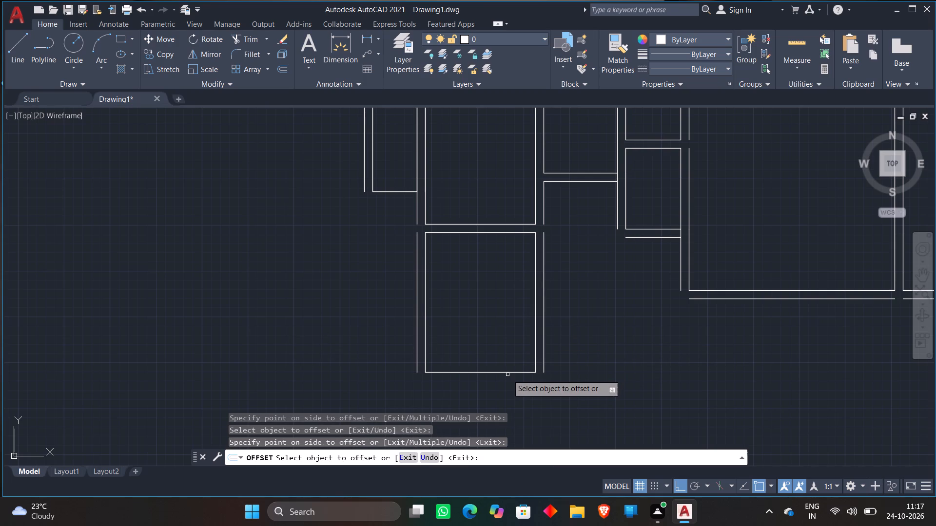
click(507, 373)
click(487, 401)
middle_drag(488, 401, 488, 401)
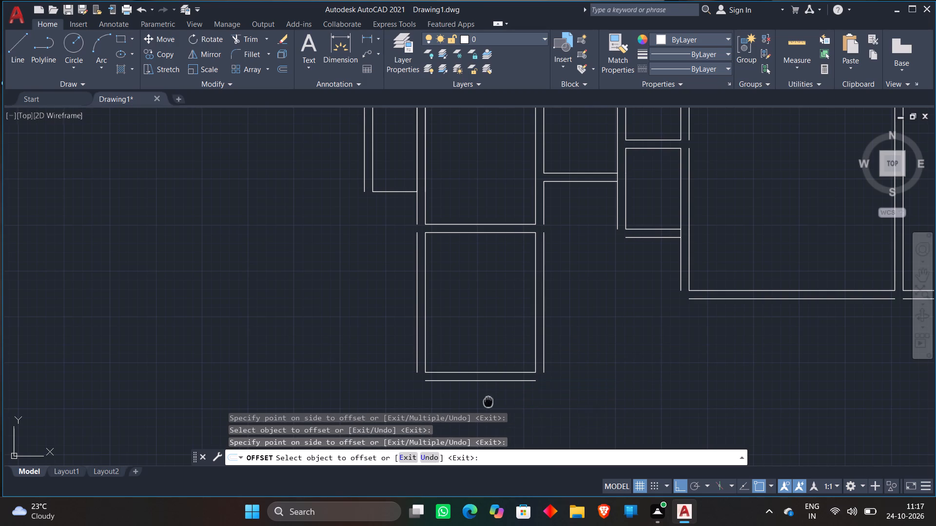
middle_drag(488, 401, 479, 296)
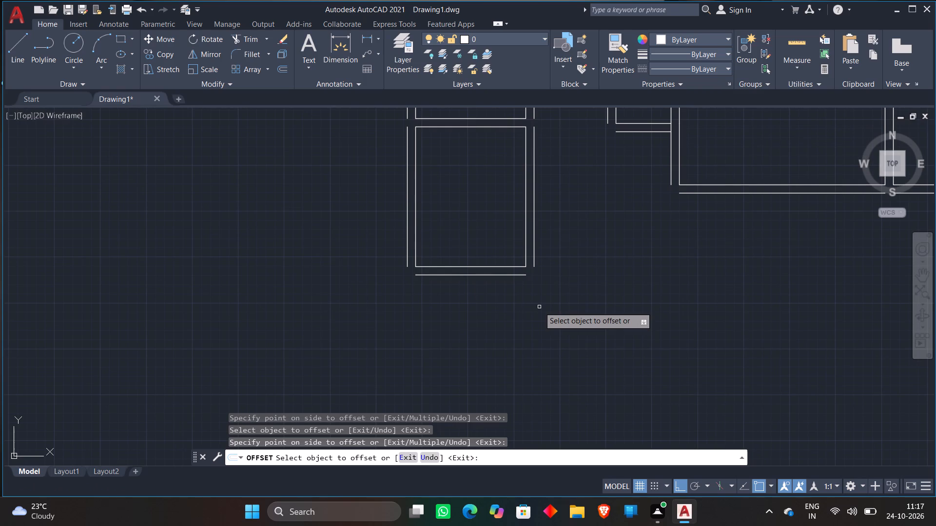
key(space)
Draw a room from the left end of the 10' by 12'8" room's bottom wall offset: 4'8" down, 7' right and 4'8" up.
scroll(561, 314, down, 1)
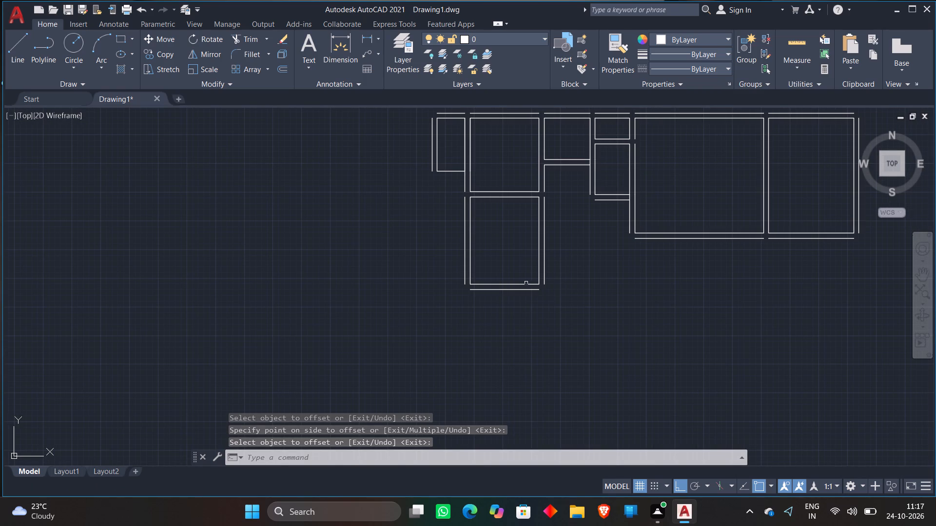
click(20, 54)
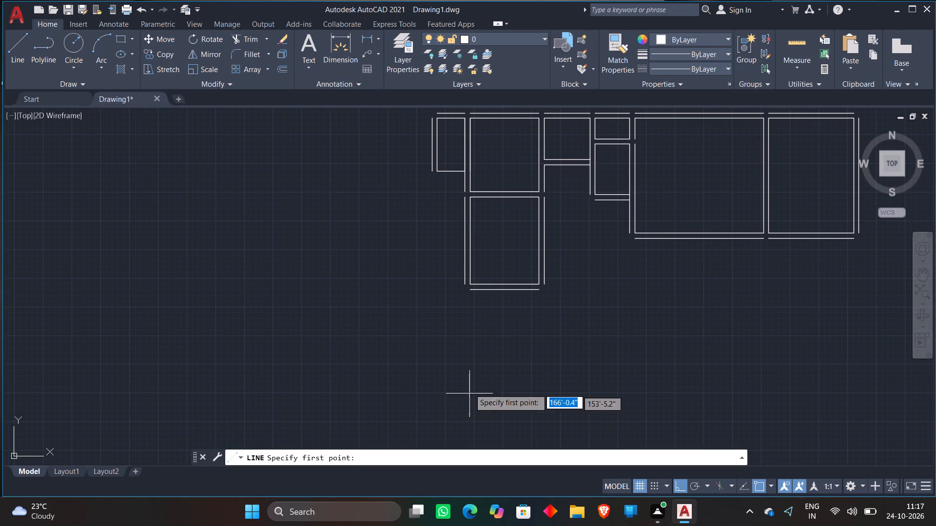
click(468, 292)
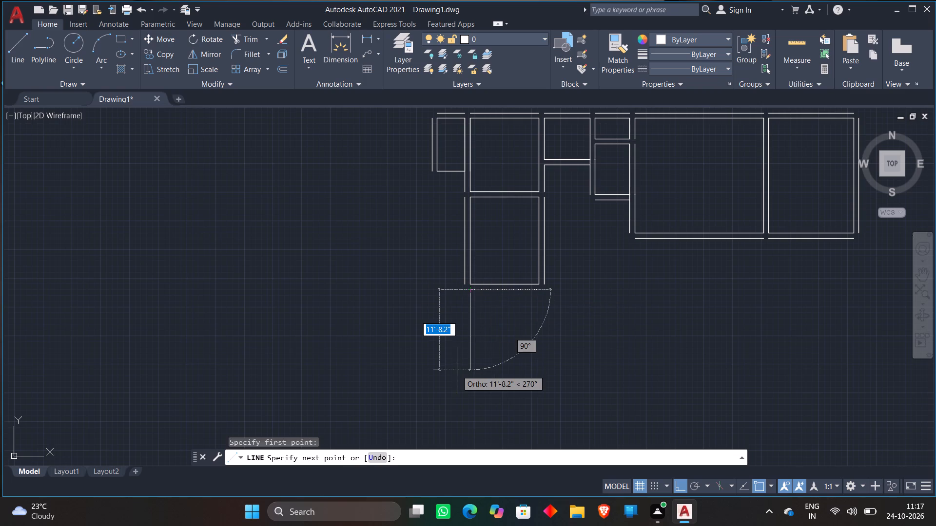
text(4'8)
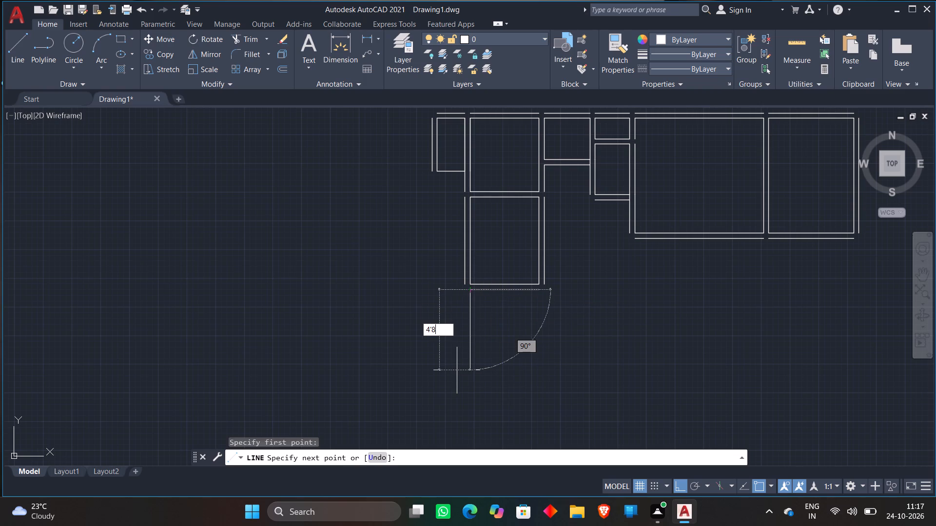
key(shift+quotedbl)
key(Return)
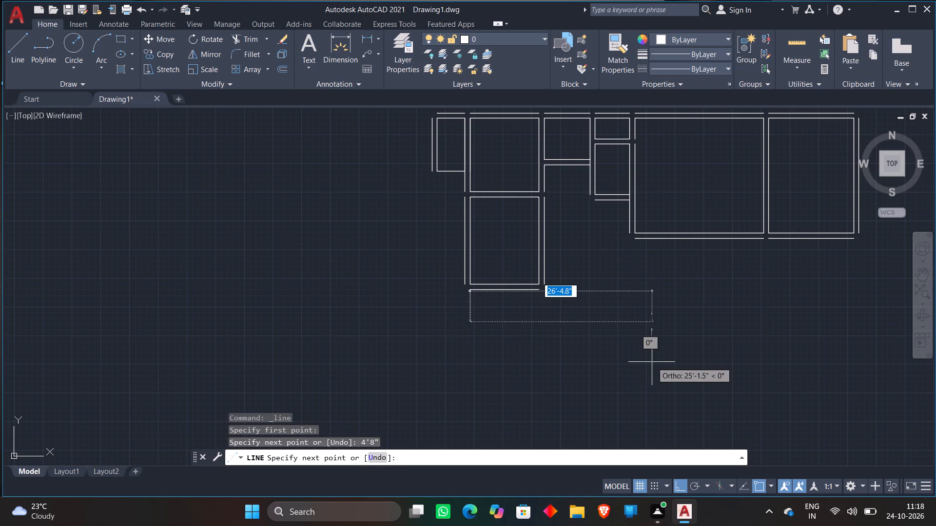
text(7')
key(Return)
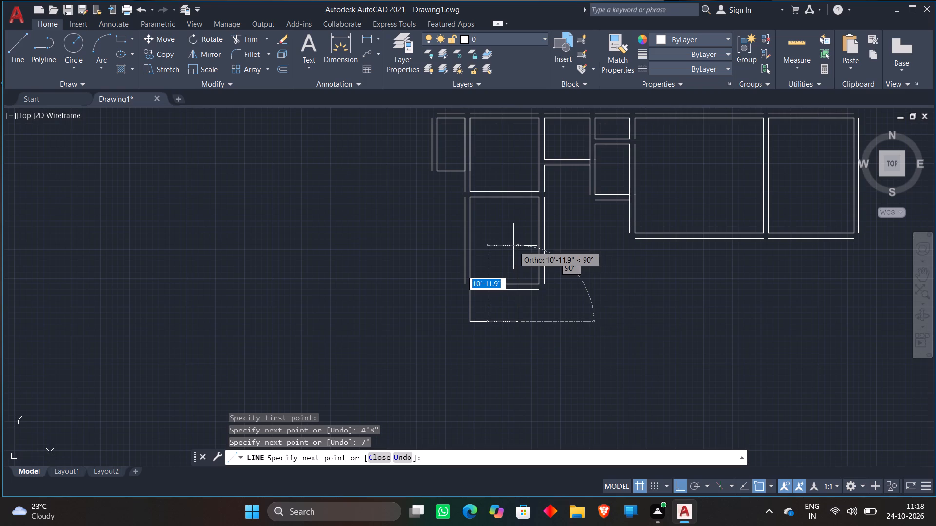
text(4'8")
key(Return)
key(space)
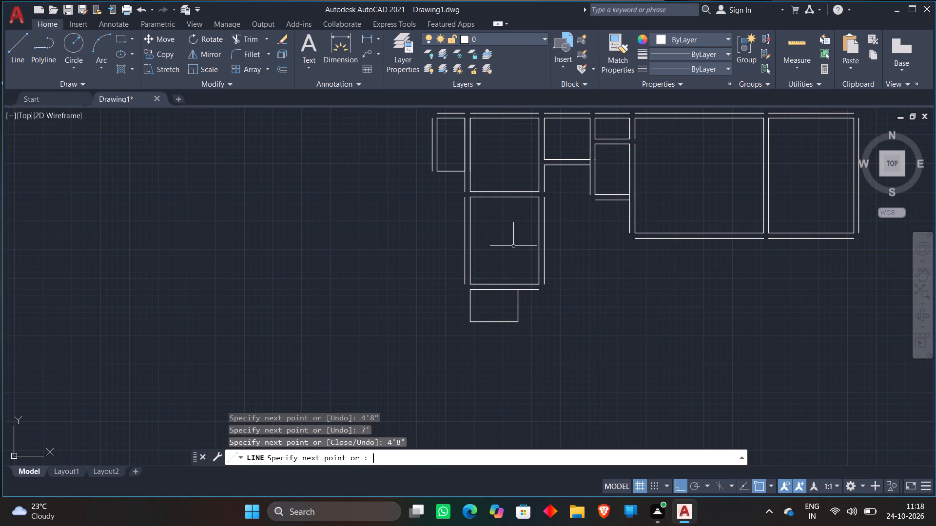
Offset the 7' by 4'8" room's left, bottom and right edges outward by 9".
key(o)
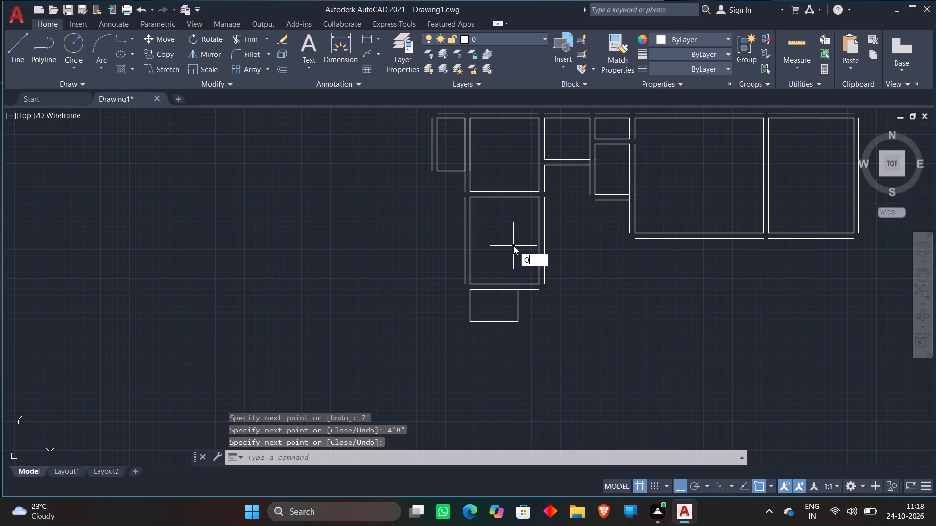
key(Return)
key(9)
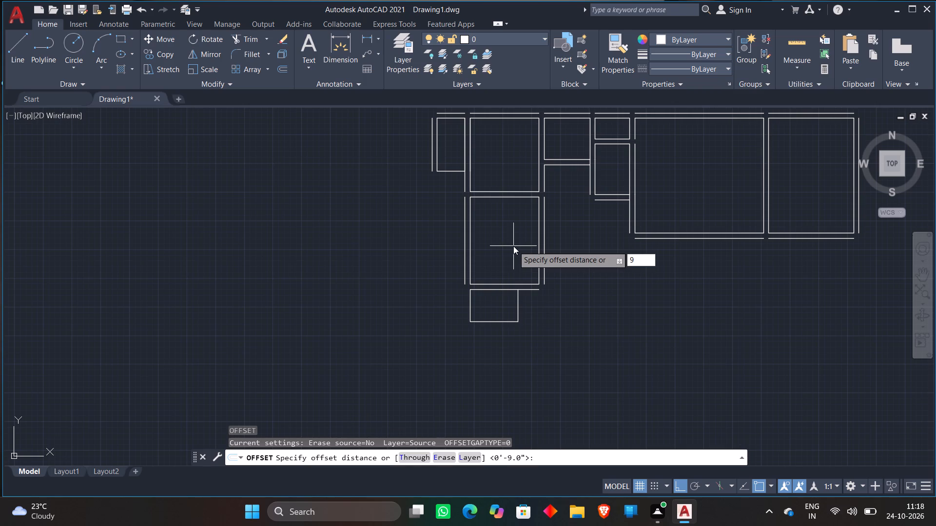
key(shift+quotedbl)
key(Return)
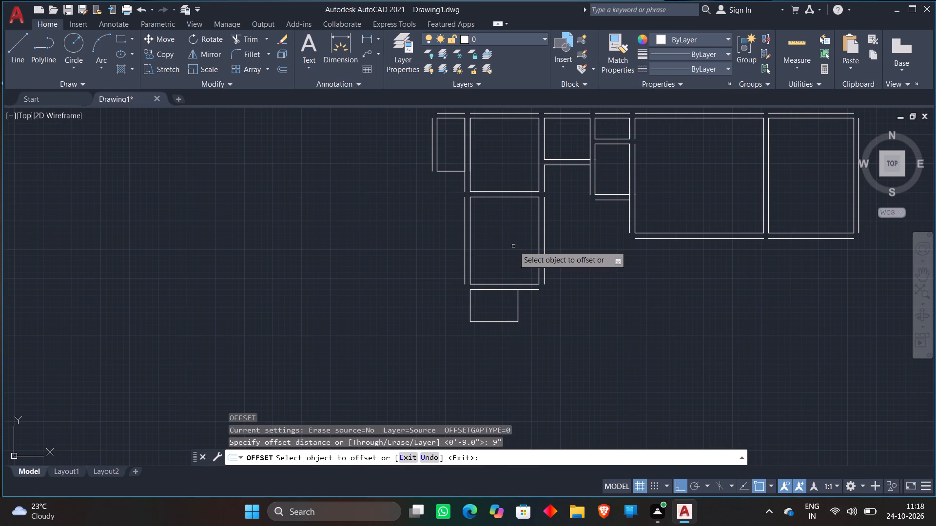
scroll(483, 317, up, 2)
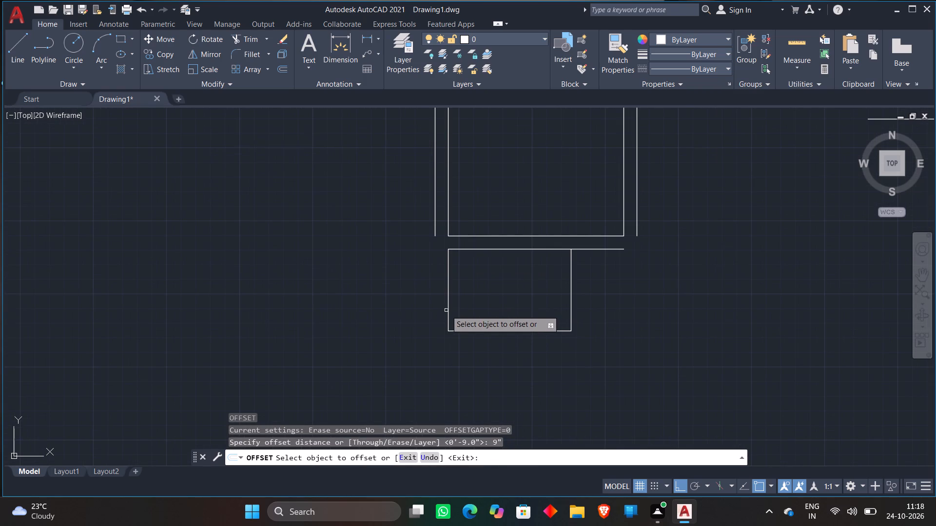
click(447, 311)
click(312, 313)
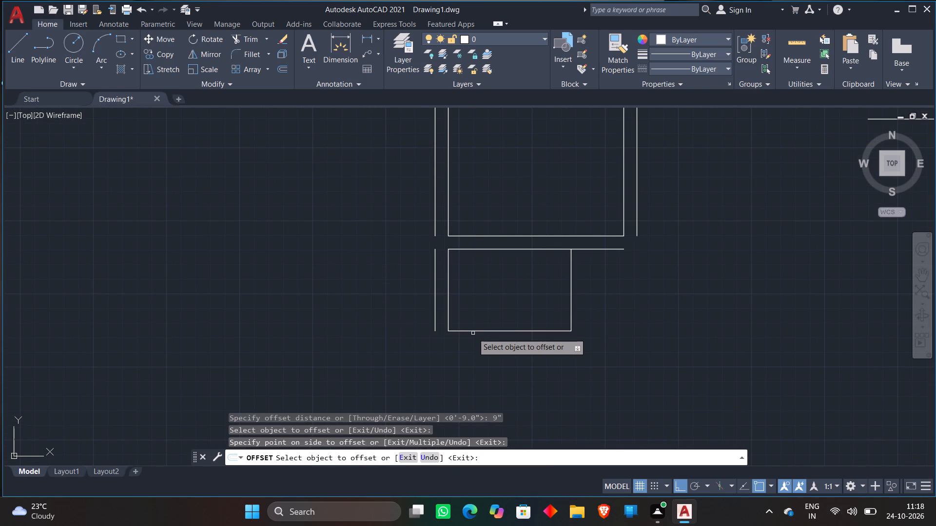
click(477, 331)
click(460, 367)
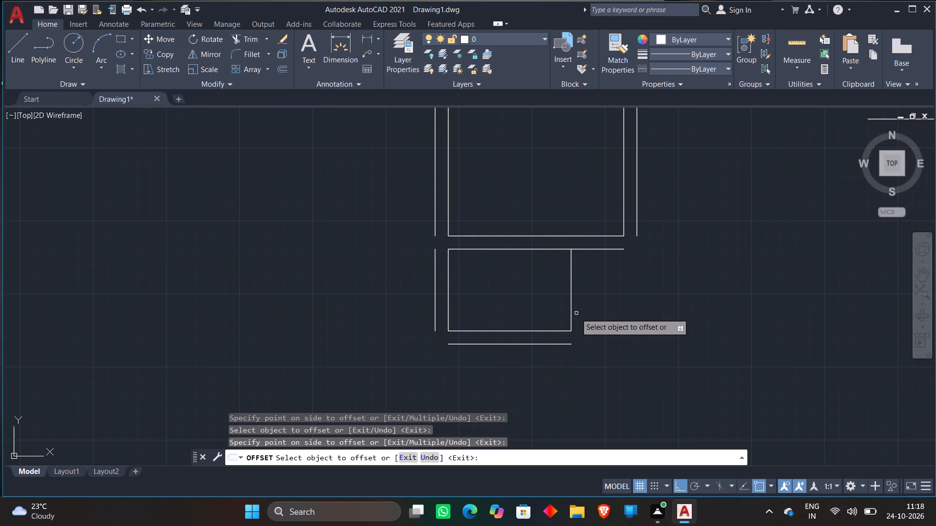
click(570, 318)
click(654, 311)
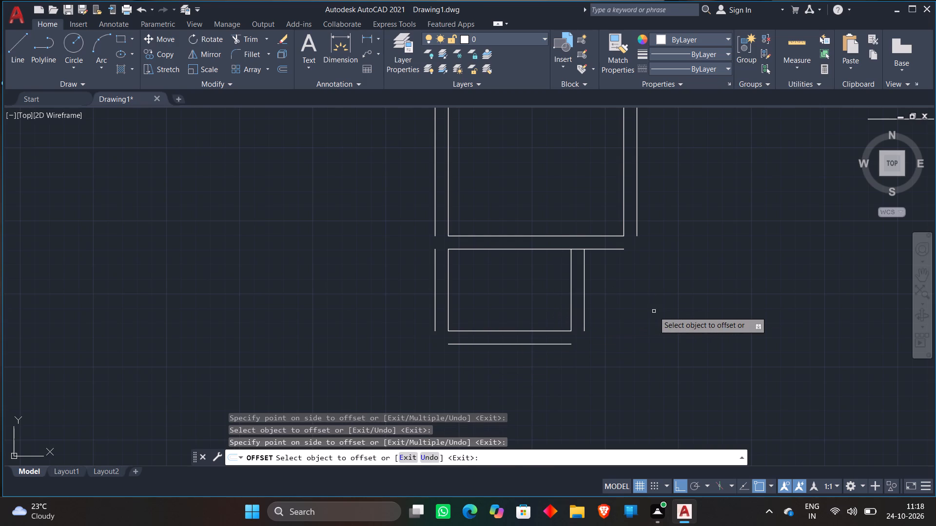
key(space)
Enclose a narrow room beside the 7' by 4'8" room: 4'8" line down from the top line's right end, and a bottom line from the wall offset.
text(L)
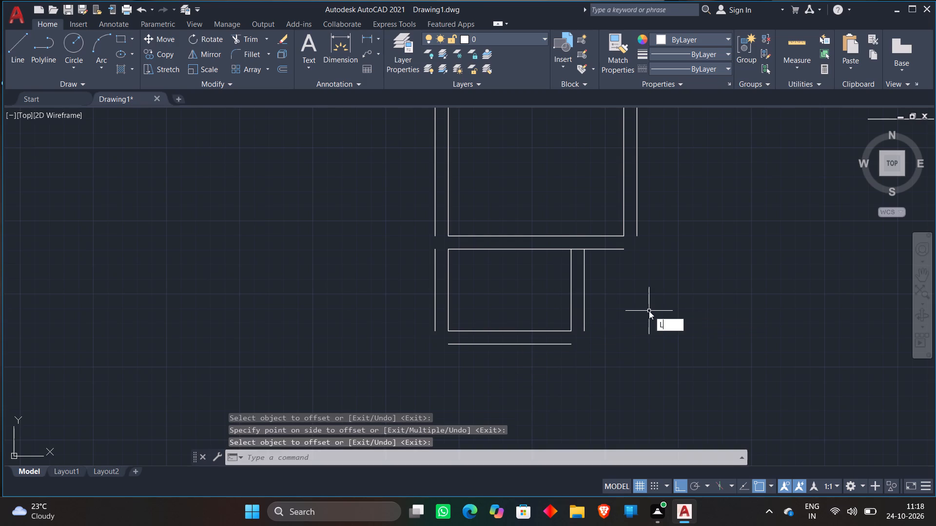
key(Return)
click(624, 251)
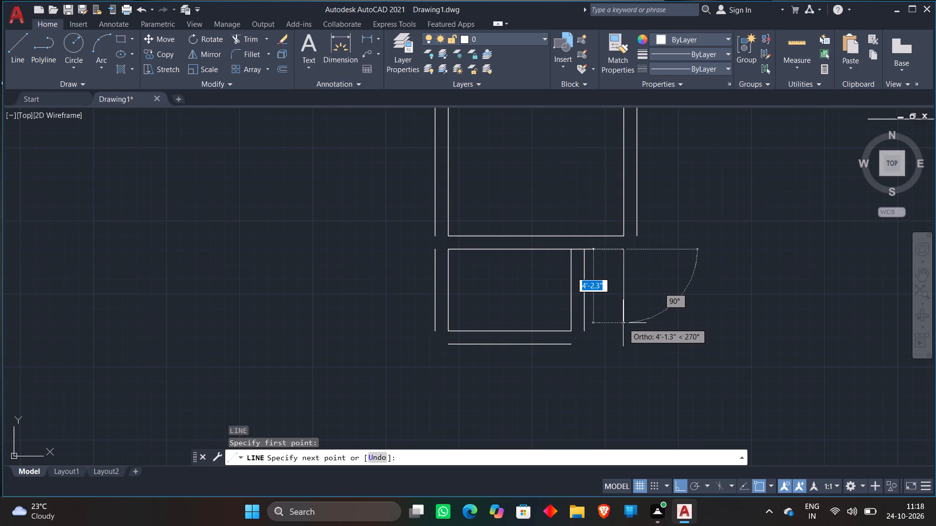
text(4'8")
key(Return)
key(space)
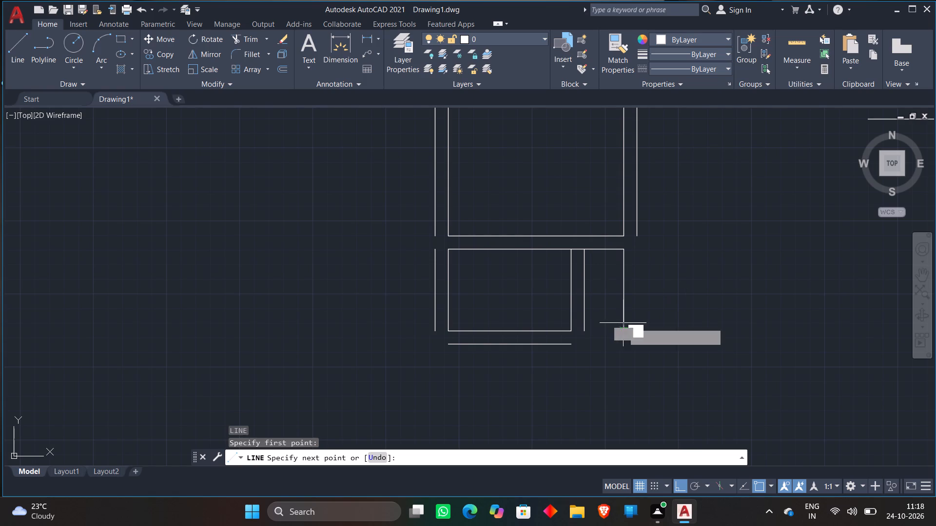
key(l)
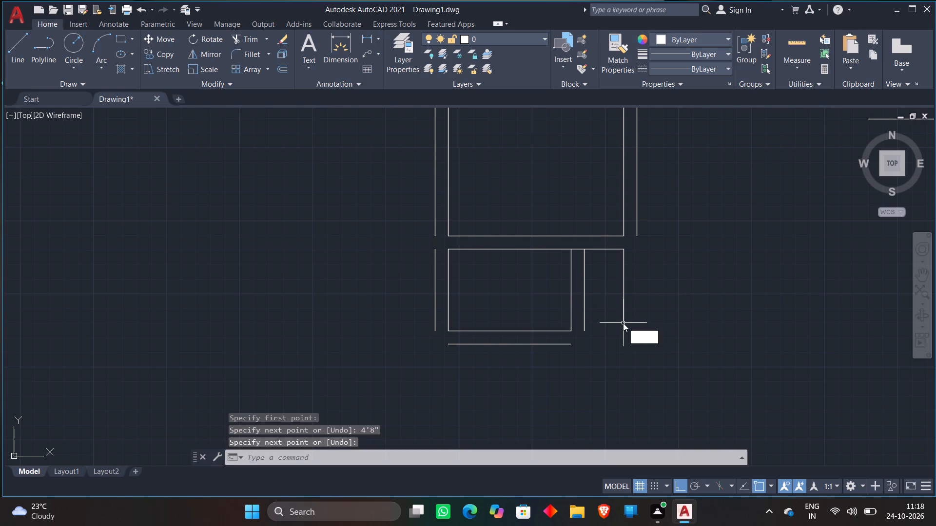
key(Return)
scroll(621, 320, up, 2)
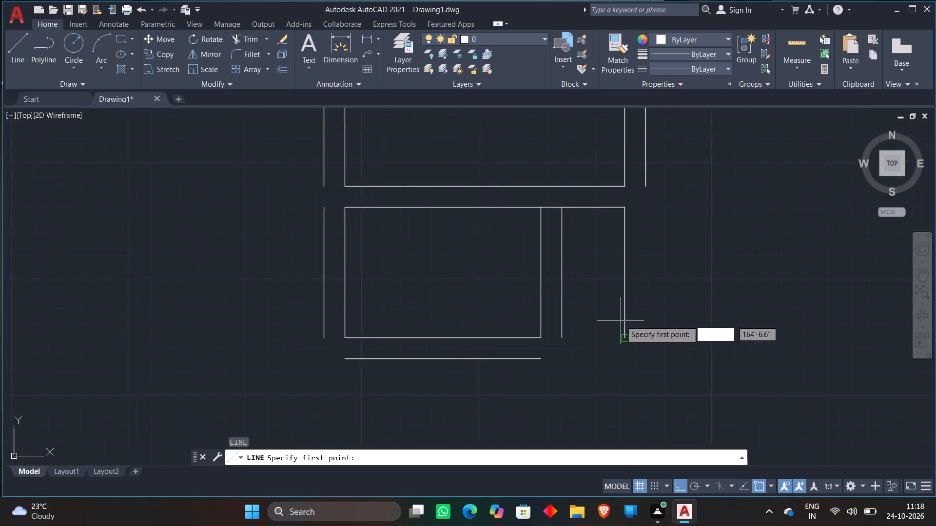
click(530, 350)
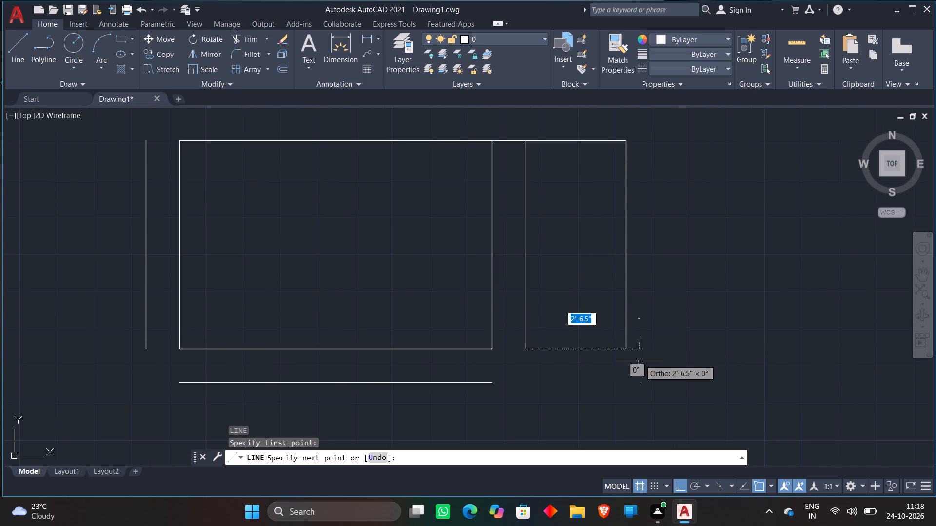
click(629, 352)
key(space)
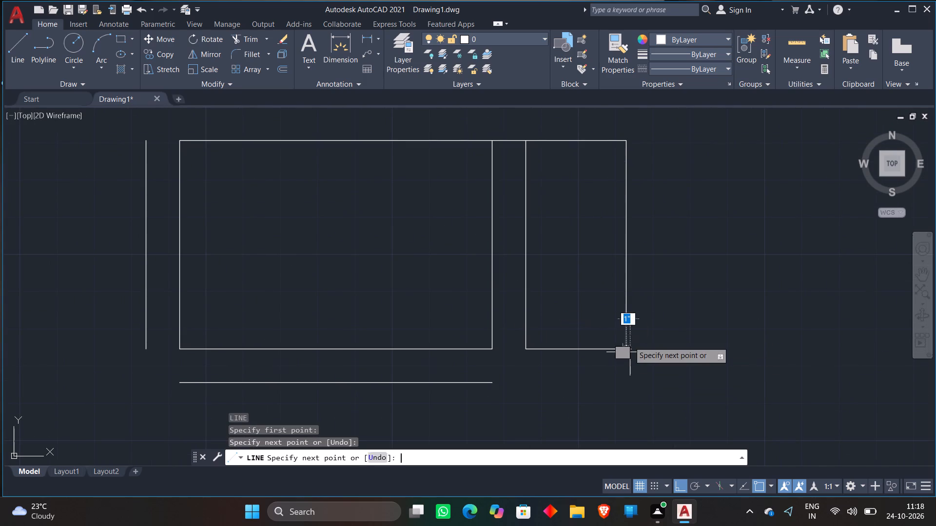
Trim the top line's short piece across the wall gap between the 7' by 4'8" room and the narrow room.
text(TR)
key(space)
click(505, 136)
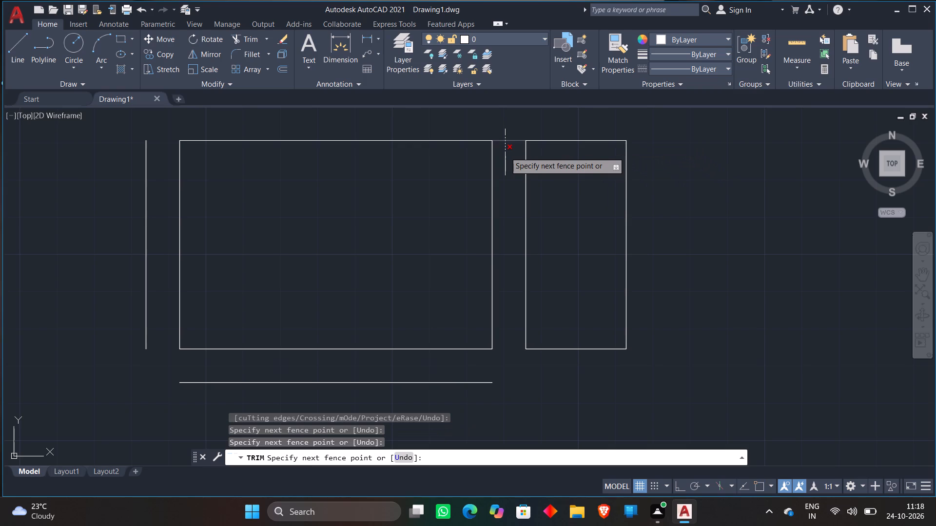
click(505, 152)
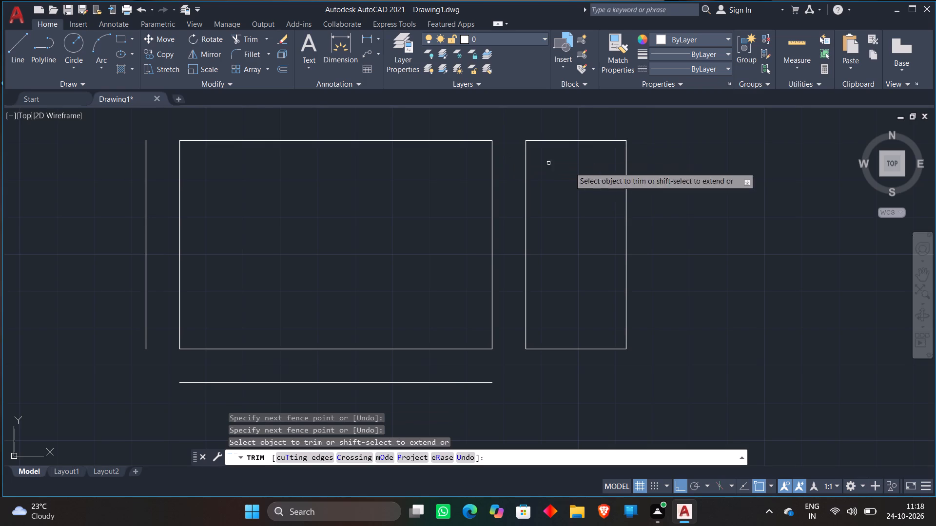
key(space)
Offset the narrow room's right and bottom edges outward by 9".
scroll(648, 175, down, 1)
middle_drag(651, 175, 601, 221)
key(o)
key(Return)
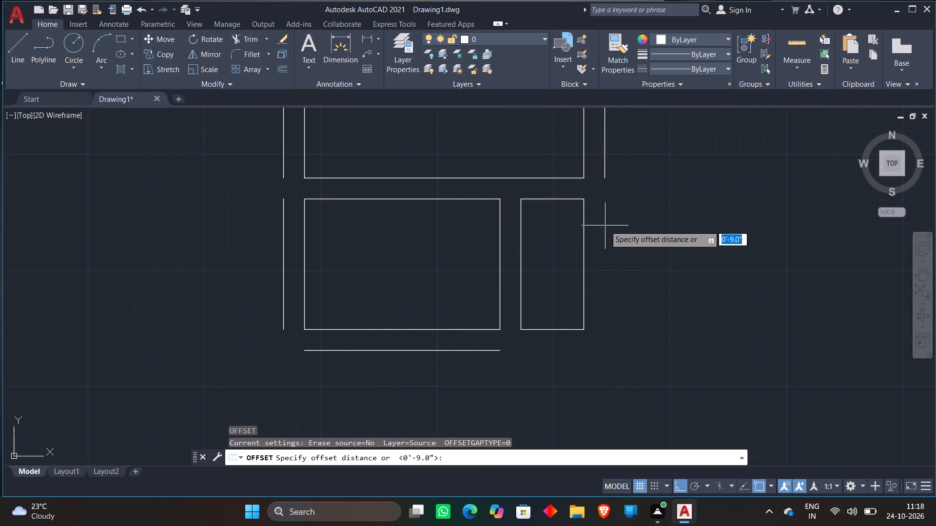
key(Return)
click(584, 247)
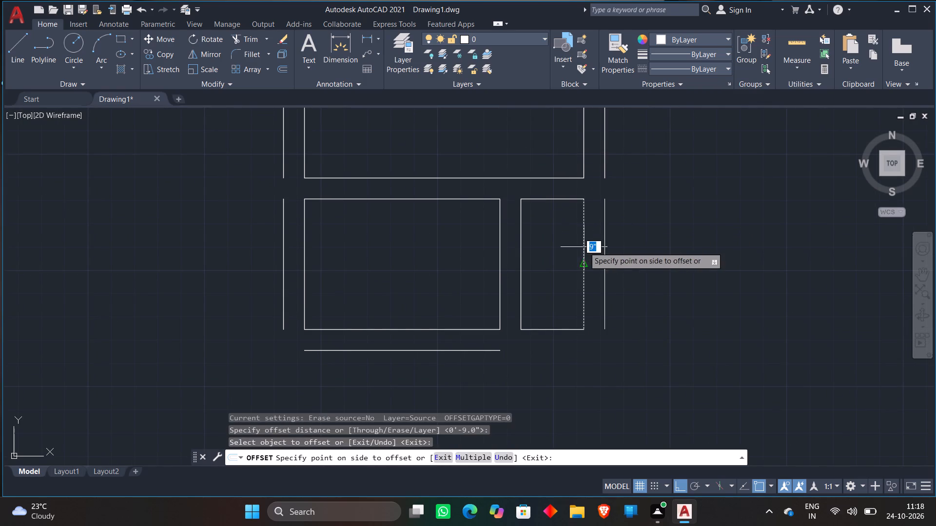
click(644, 239)
click(555, 329)
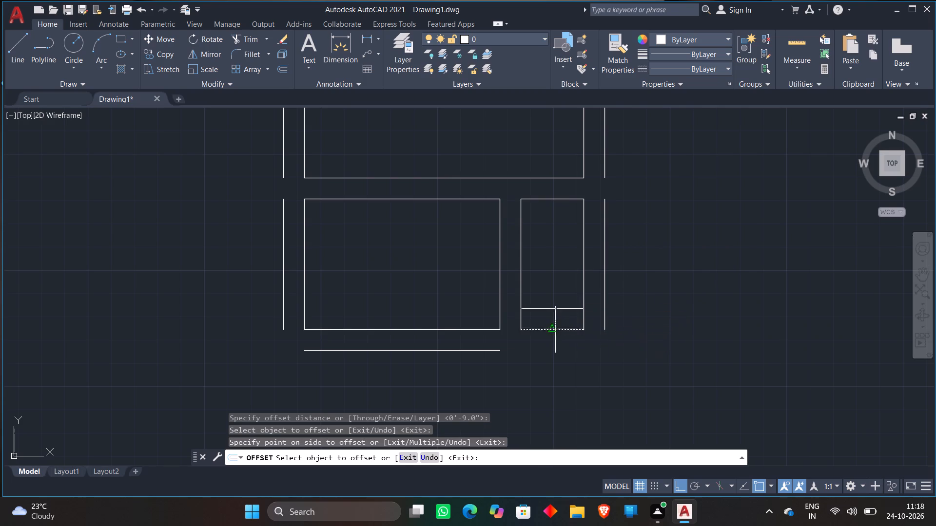
click(550, 361)
key(space)
Draw a room from the left end of the 7' by 4'8" room's bottom wall offset: 4'4" down, 10' right and 4'4" up.
scroll(549, 359, down, 1)
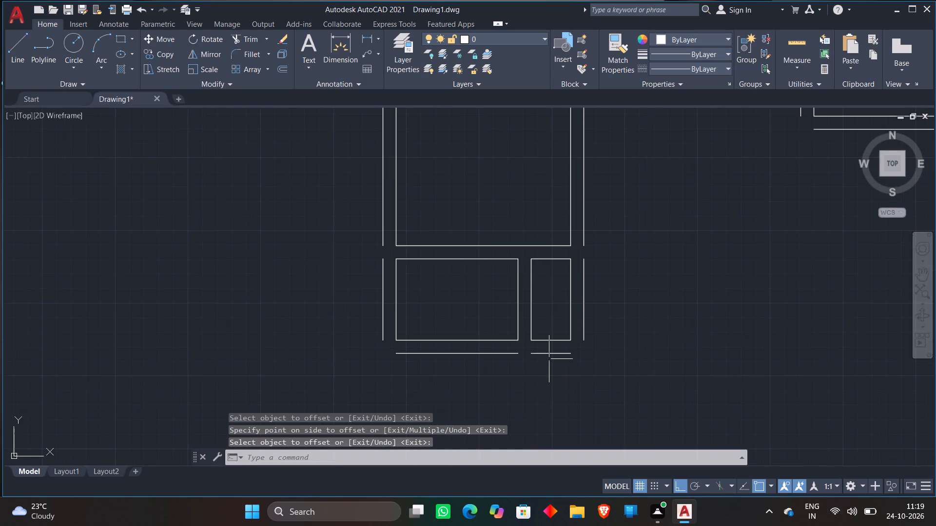
middle_drag(549, 359, 607, 320)
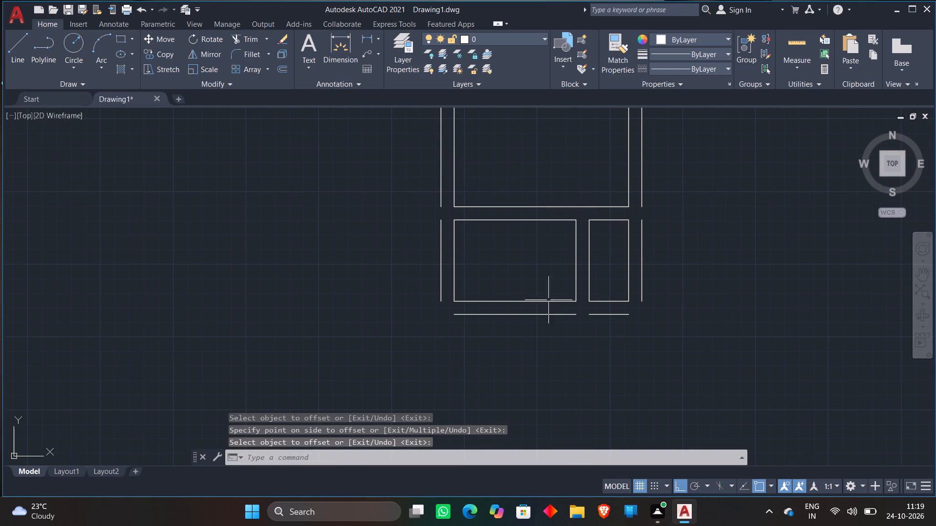
click(24, 54)
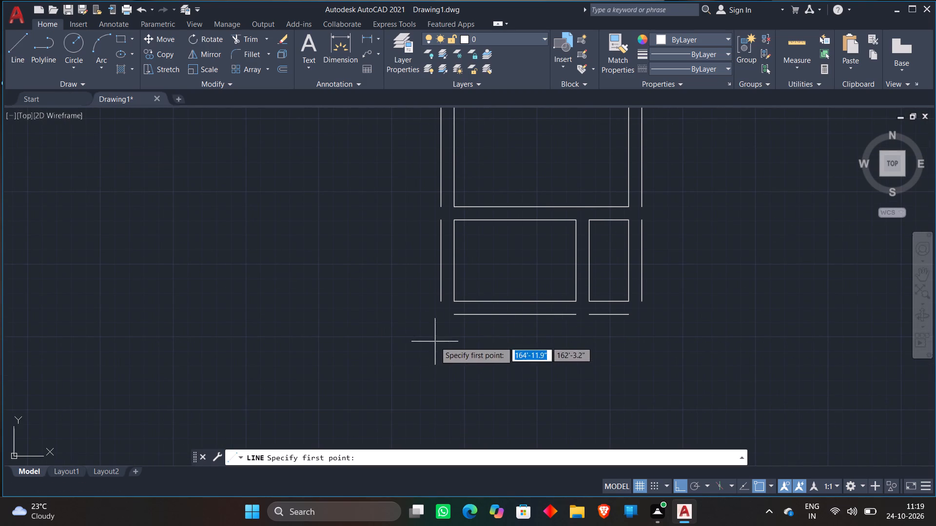
click(451, 317)
text(4'4")
key(Return)
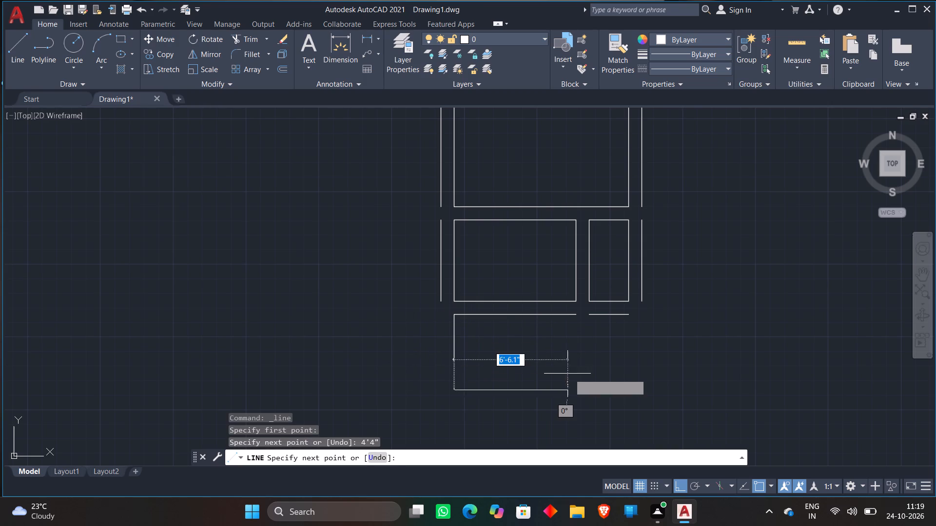
text(10')
key(Return)
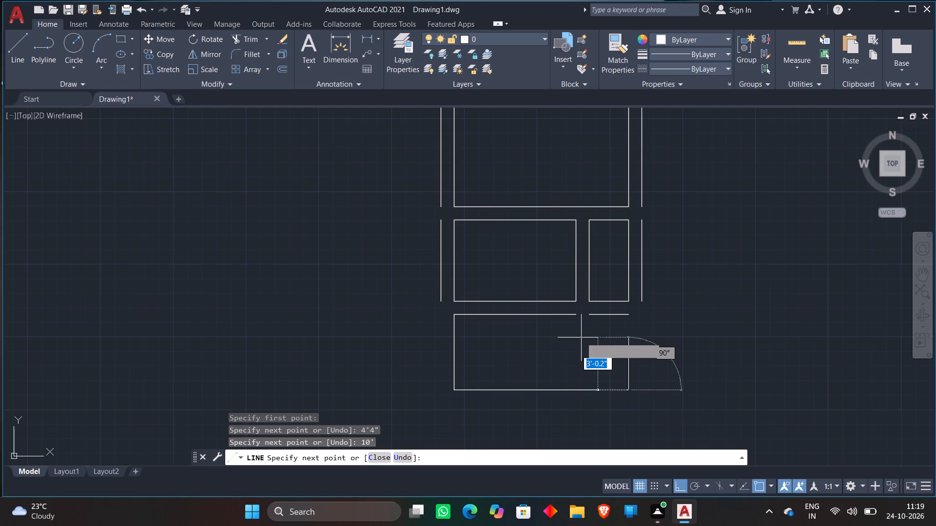
text(4'4")
key(Return)
key(space)
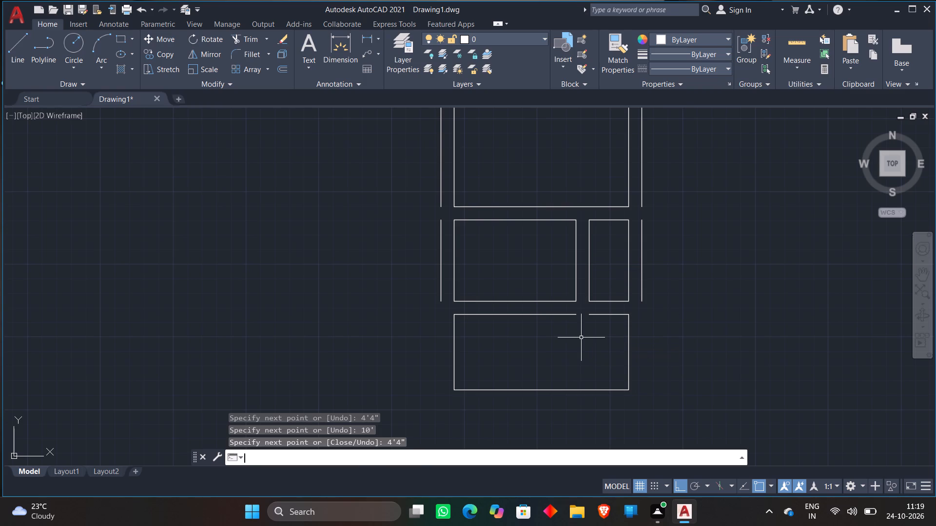
Extend the narrow room's bottom wall offset across the gap to close the top edge of the 10' by 4'4" room.
scroll(594, 353, down, 1)
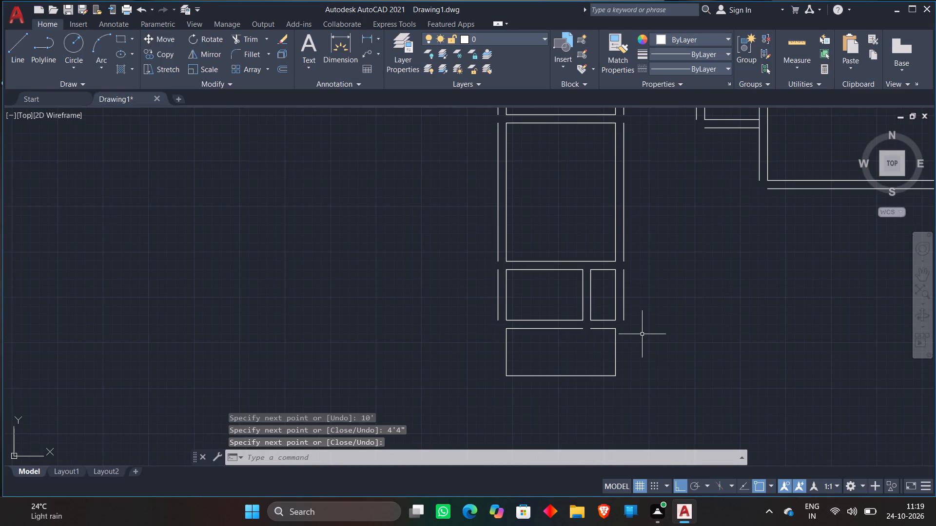
text(EX)
key(space)
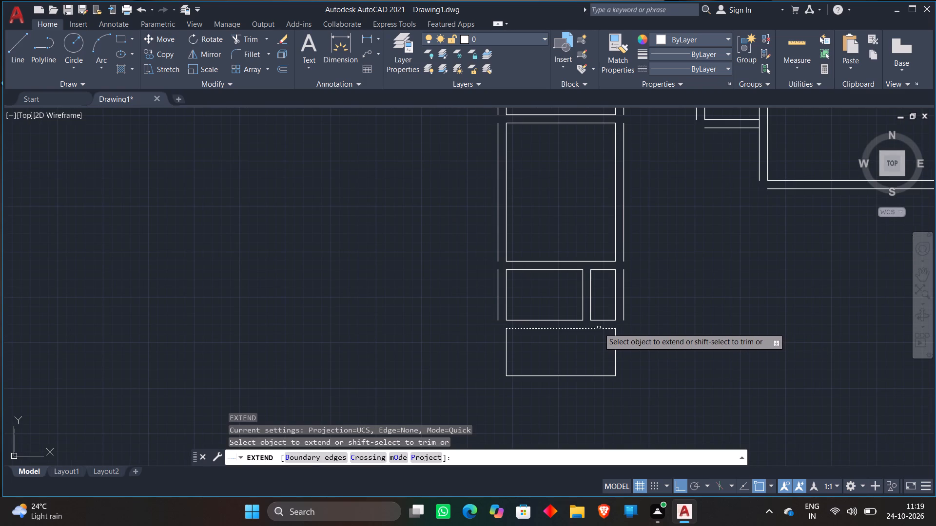
click(596, 328)
key(space)
Offset the 10' by 4'4" room's left, bottom and right edges outward by 9".
key(o)
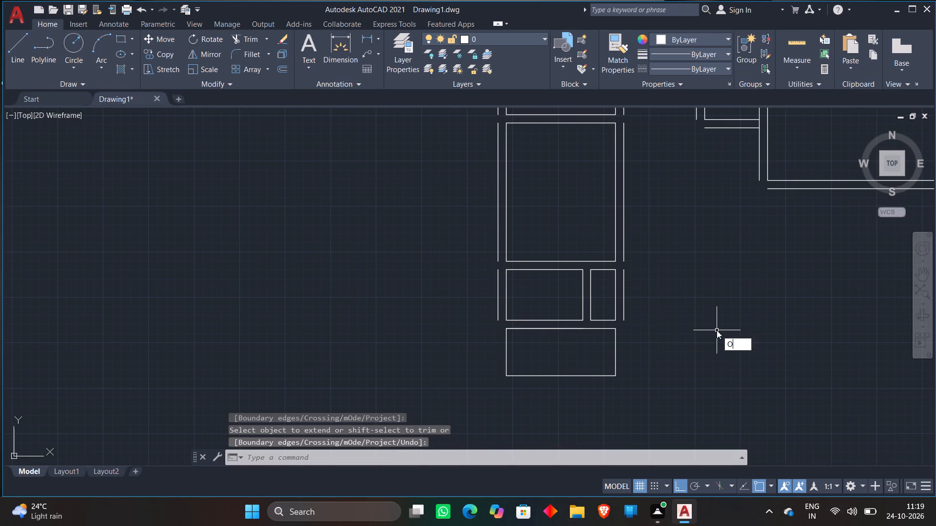
key(Return)
key(Return)
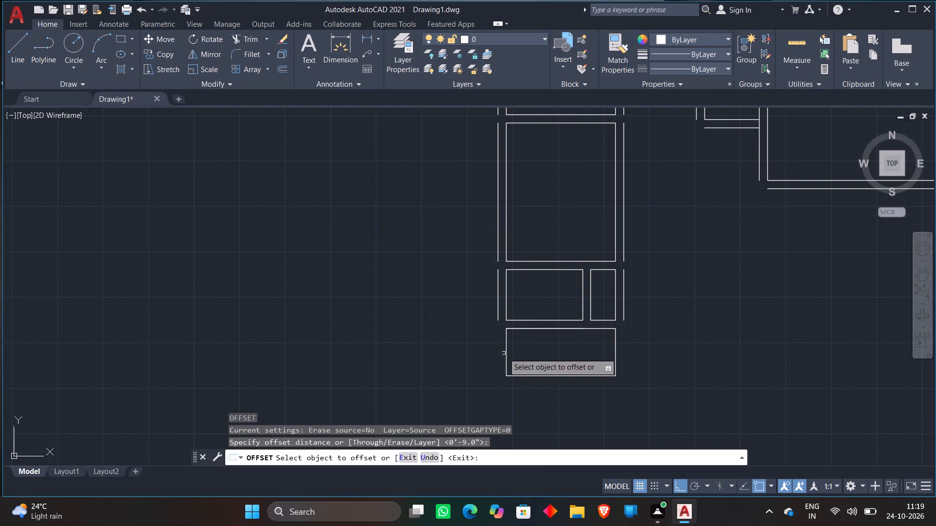
click(505, 354)
click(403, 363)
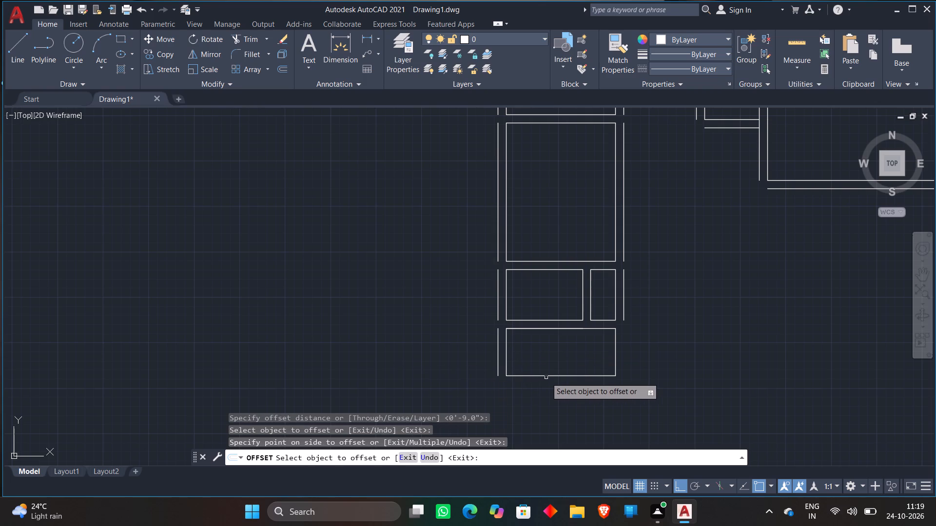
click(546, 377)
click(523, 438)
click(617, 360)
click(693, 368)
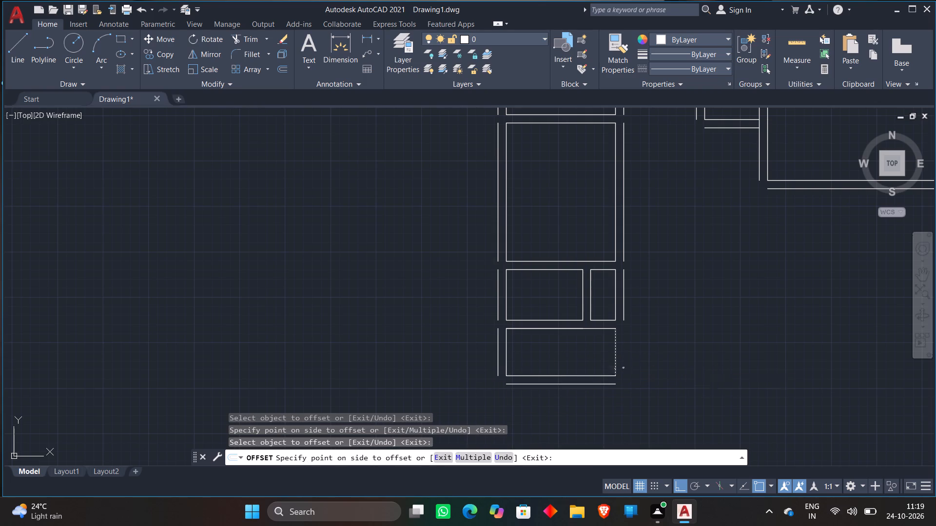
key(space)
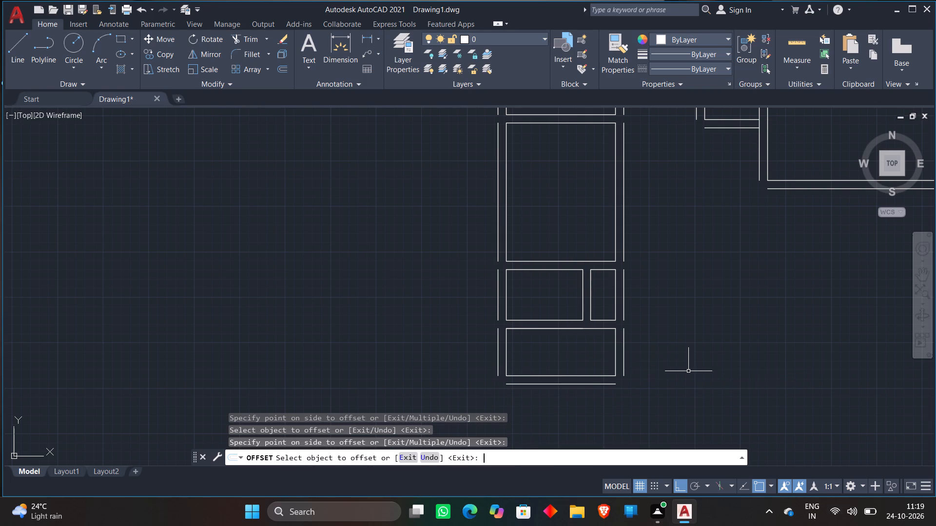
Draw lines from the bottom end of the 10' by 4'4" room's right wall offset: 12' right and 12'8" up.
scroll(688, 373, down, 2)
middle_drag(689, 373, 553, 428)
scroll(560, 419, up, 1)
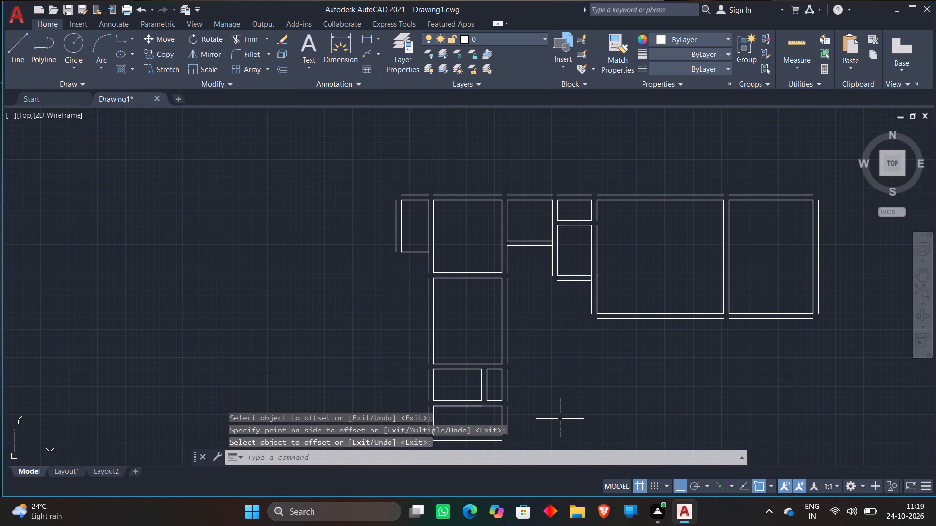
text(L)
key(space)
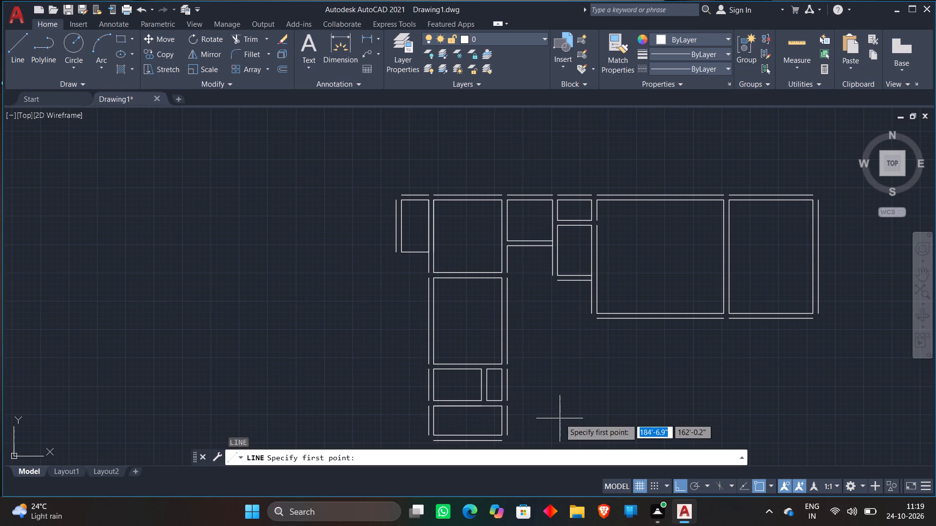
middle_drag(528, 398, 527, 391)
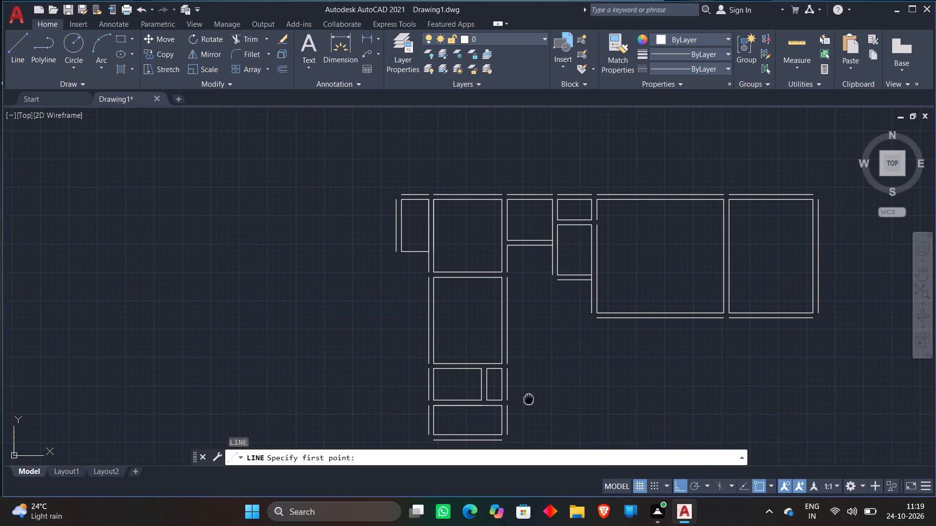
middle_drag(527, 391, 541, 348)
scroll(531, 382, up, 1)
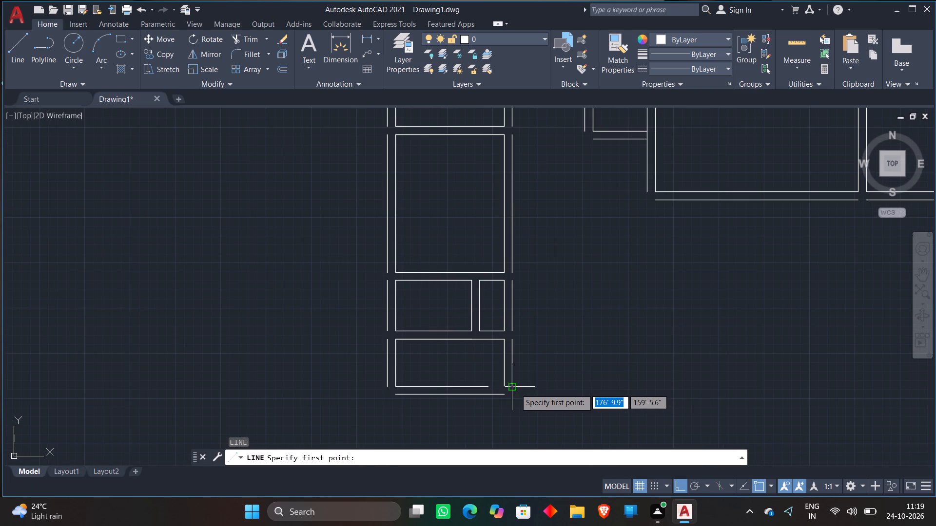
click(515, 389)
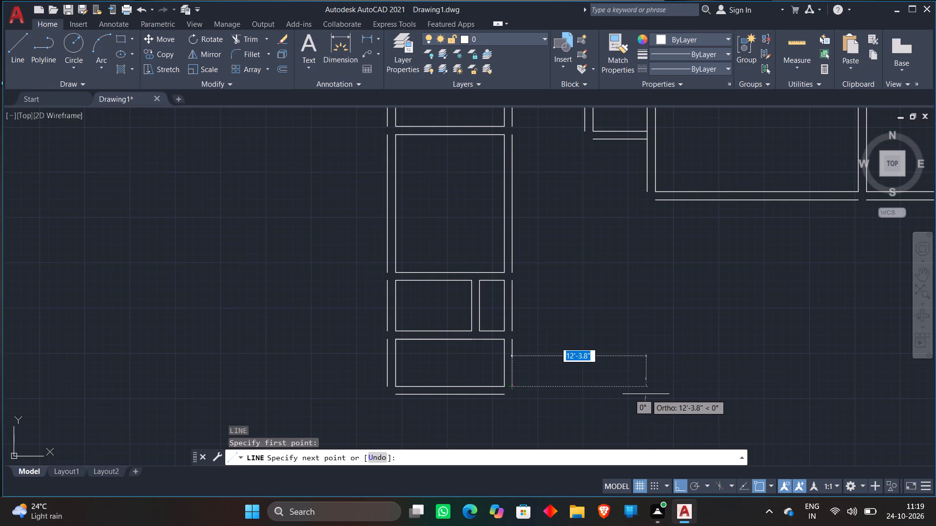
text(12')
key(Return)
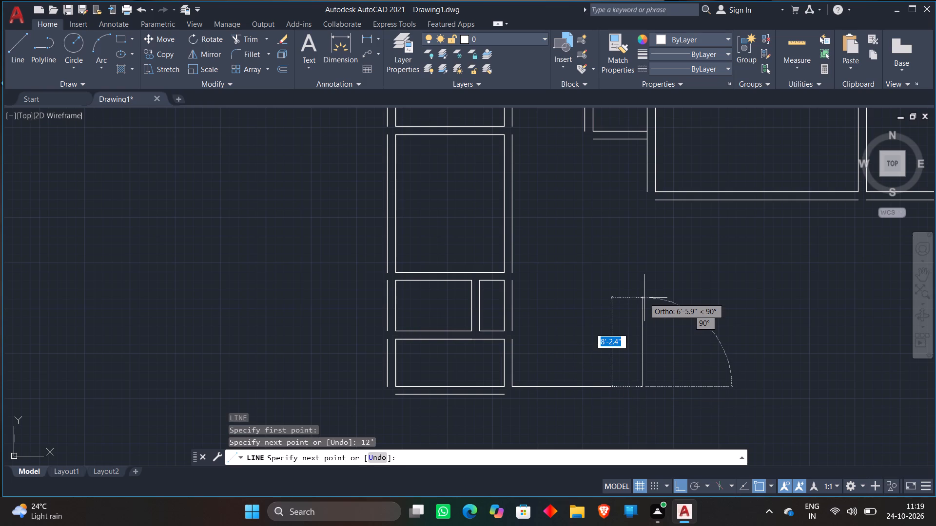
text(12'8")
key(Return)
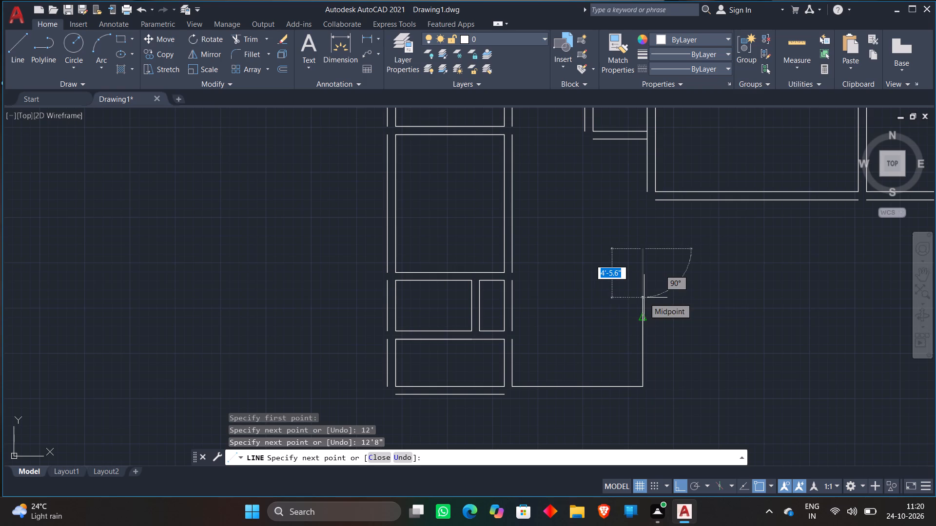
key(space)
Offset the new 12' bottom line and 12'8" right line outward by 9".
key(o)
key(Return)
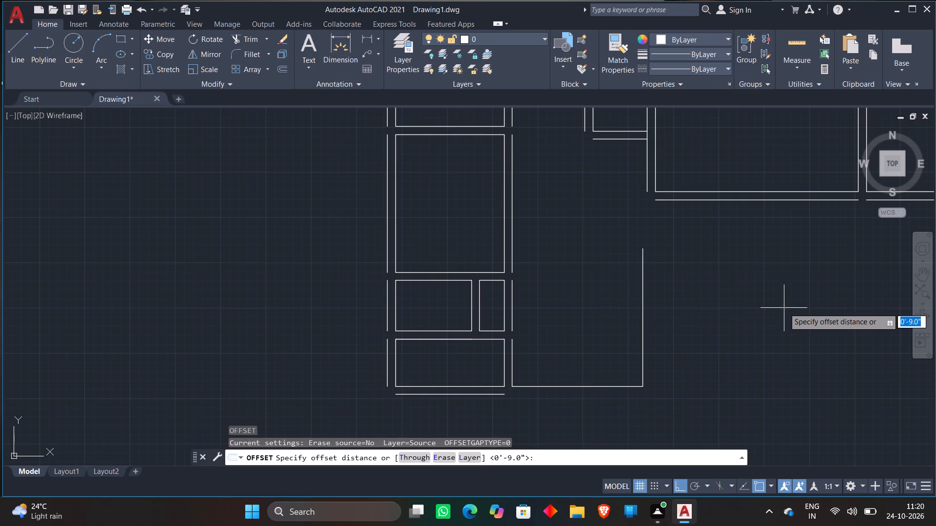
key(Return)
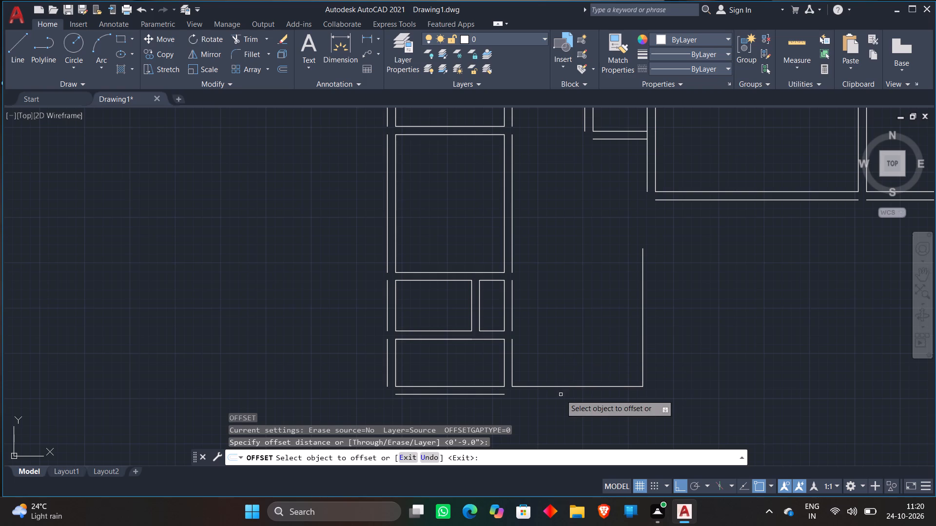
click(560, 388)
click(539, 412)
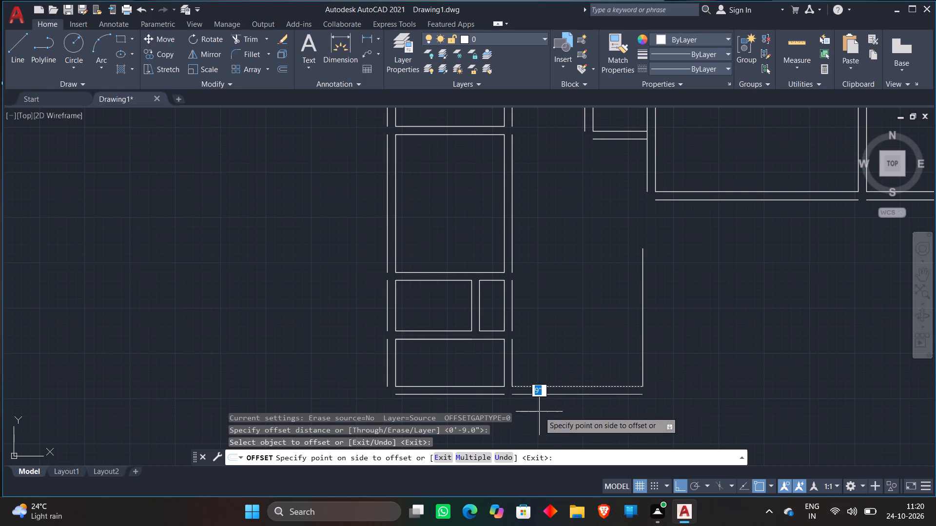
click(643, 372)
click(743, 372)
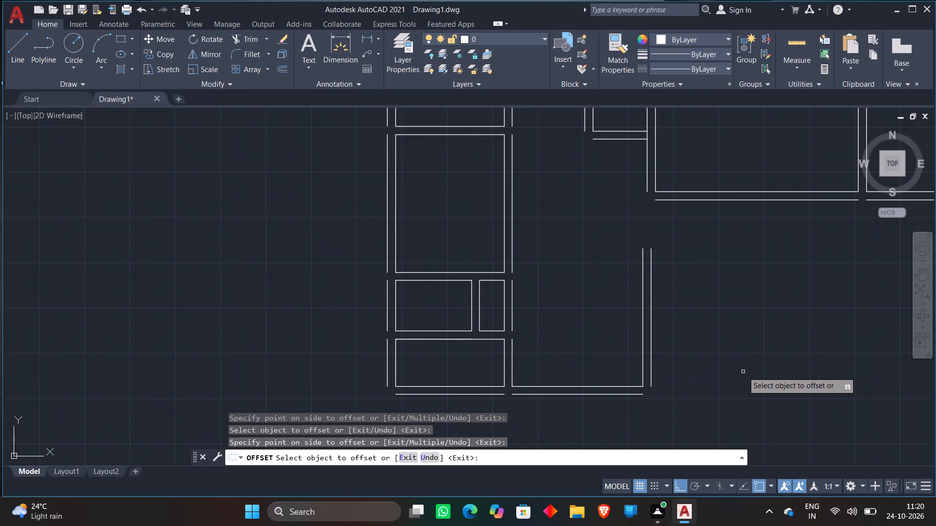
key(space)
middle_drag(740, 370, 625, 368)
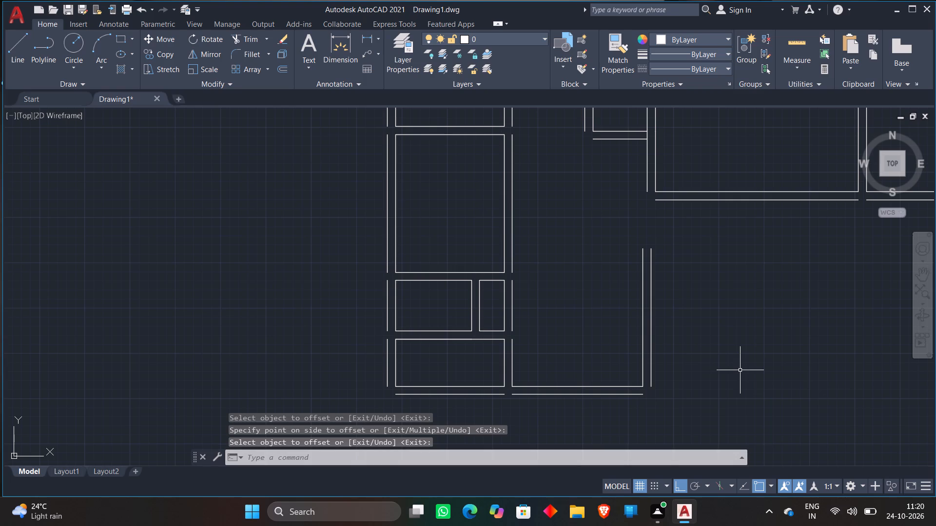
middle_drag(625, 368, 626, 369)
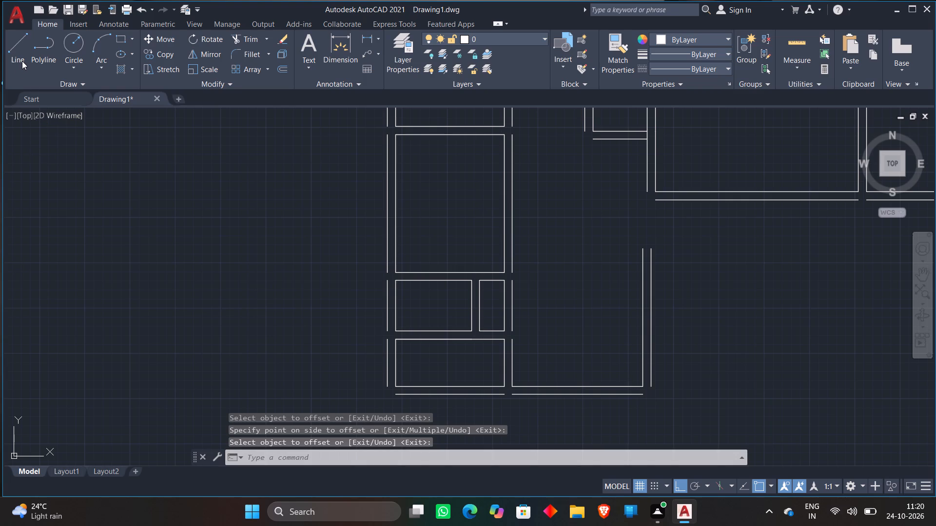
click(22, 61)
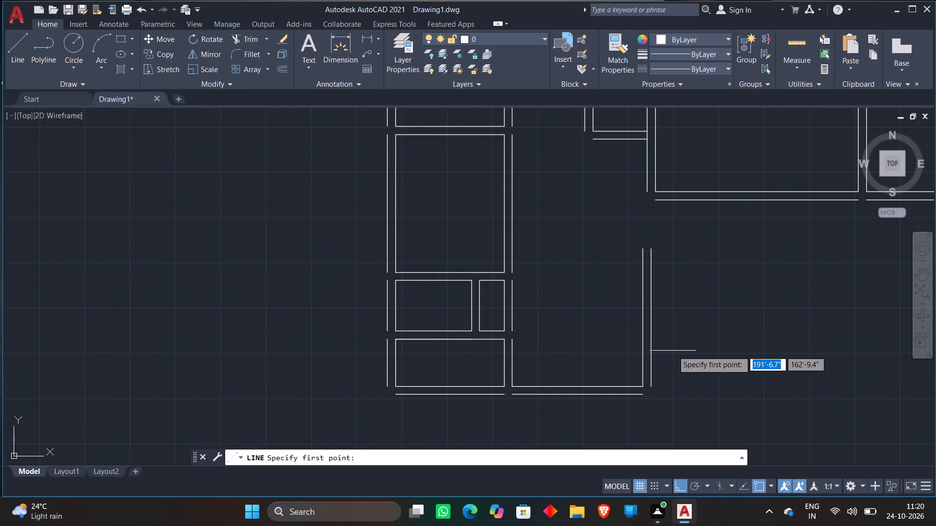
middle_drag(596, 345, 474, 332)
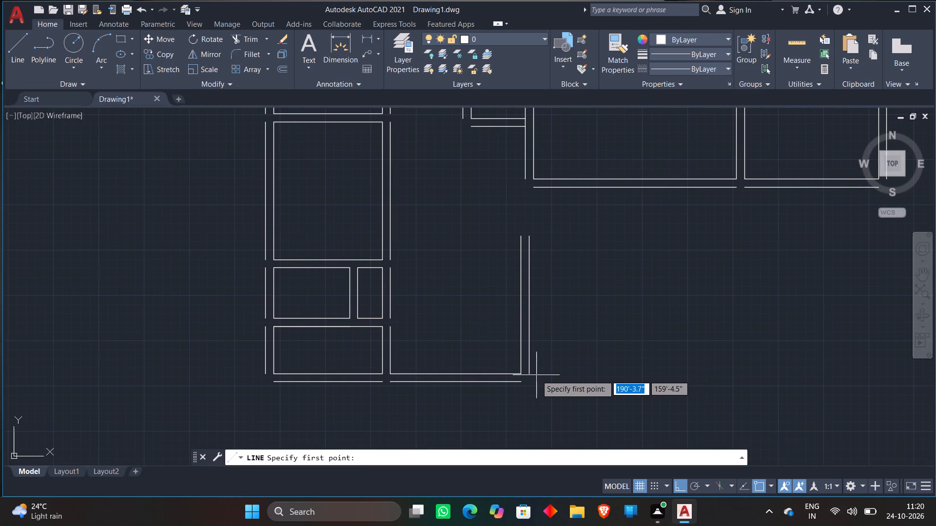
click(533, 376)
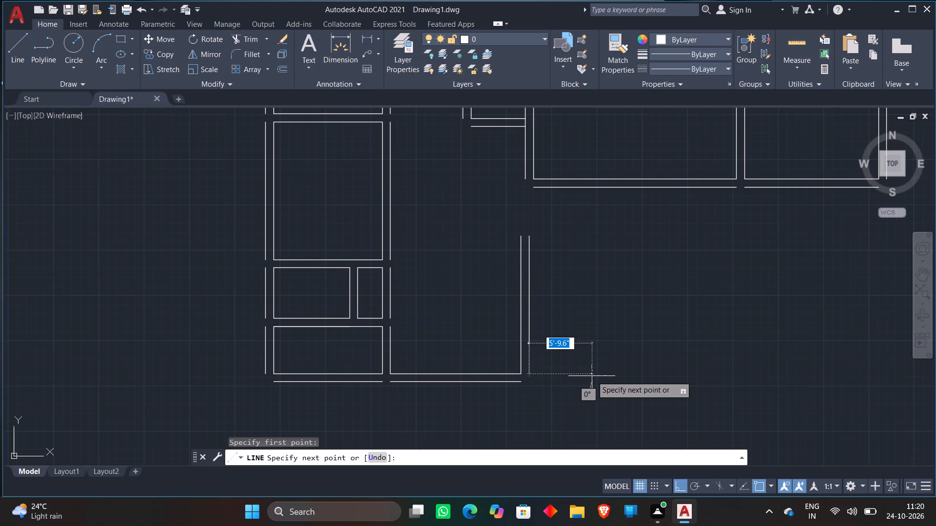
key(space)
Draw a room from the left end of the large room's bottom wall offset: 9' down, 12' right and 9' up.
scroll(622, 289, down, 2)
middle_drag(625, 270, 527, 335)
scroll(589, 322, up, 2)
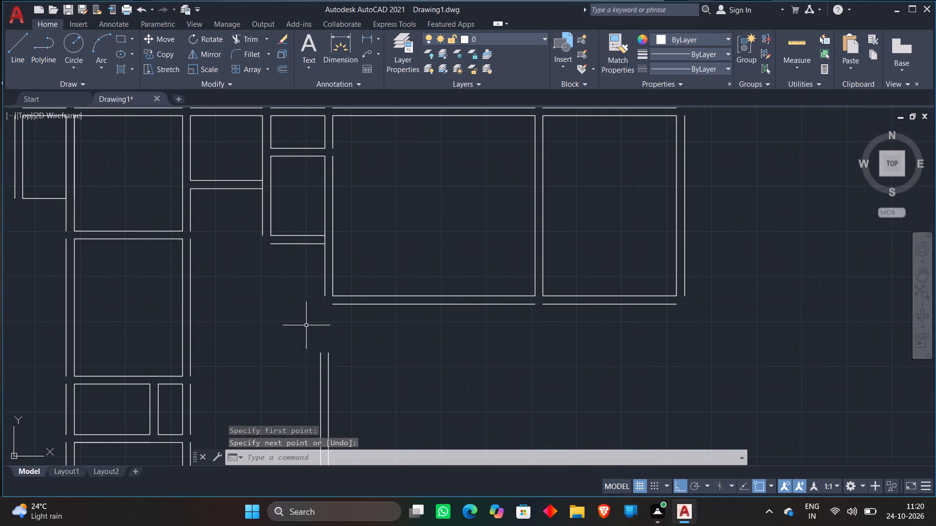
key(space)
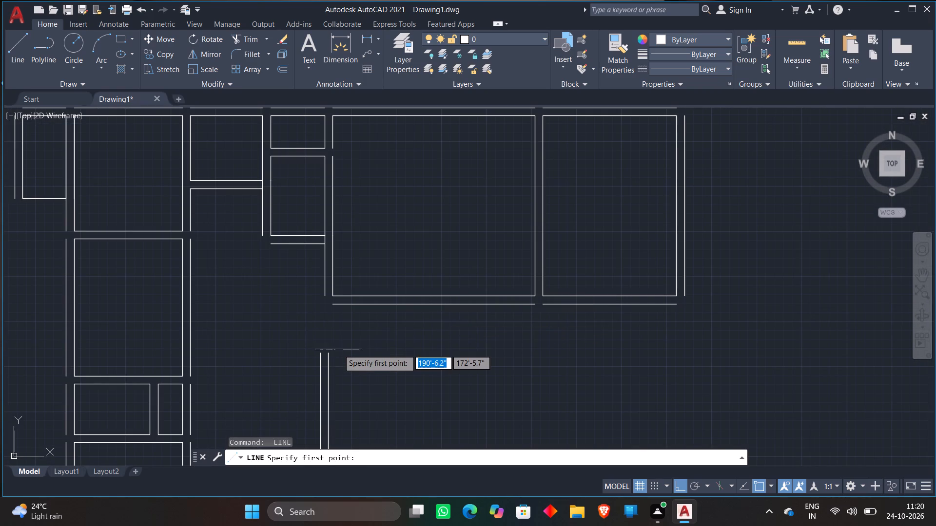
click(21, 57)
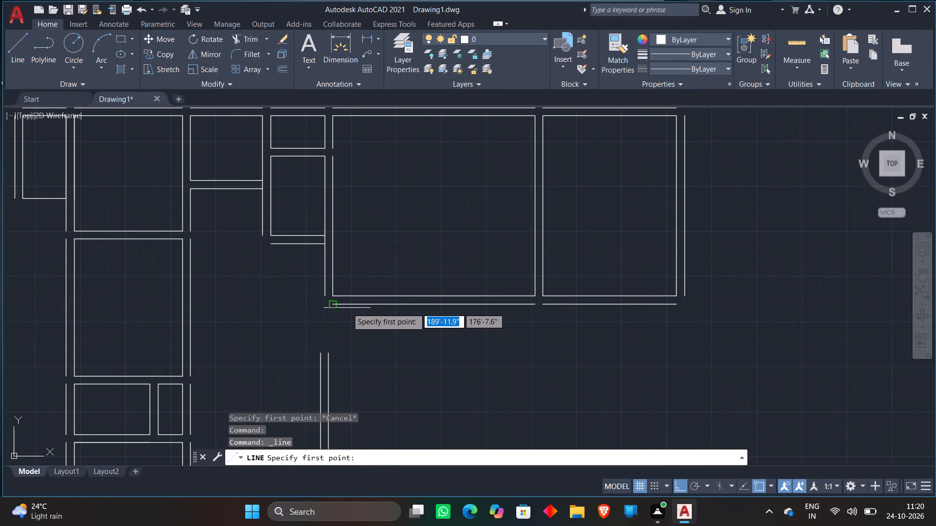
click(334, 307)
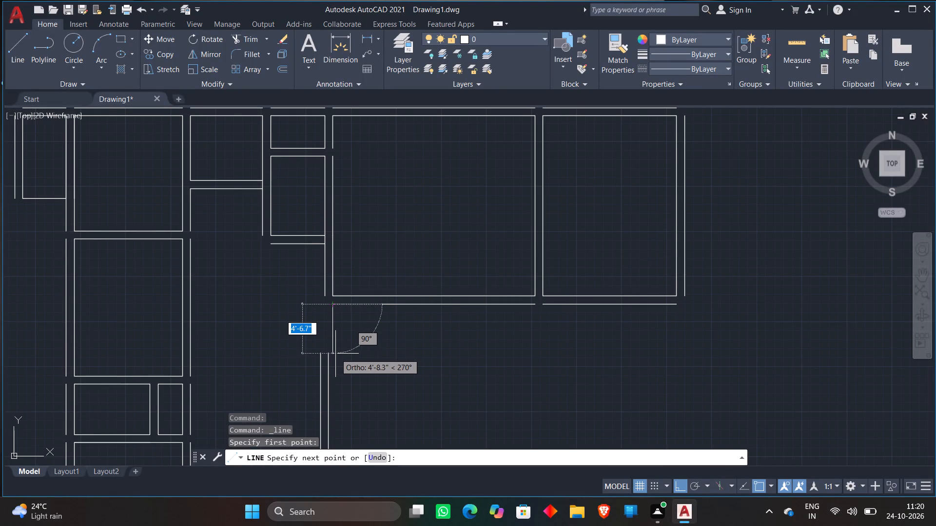
text(9')
key(Return)
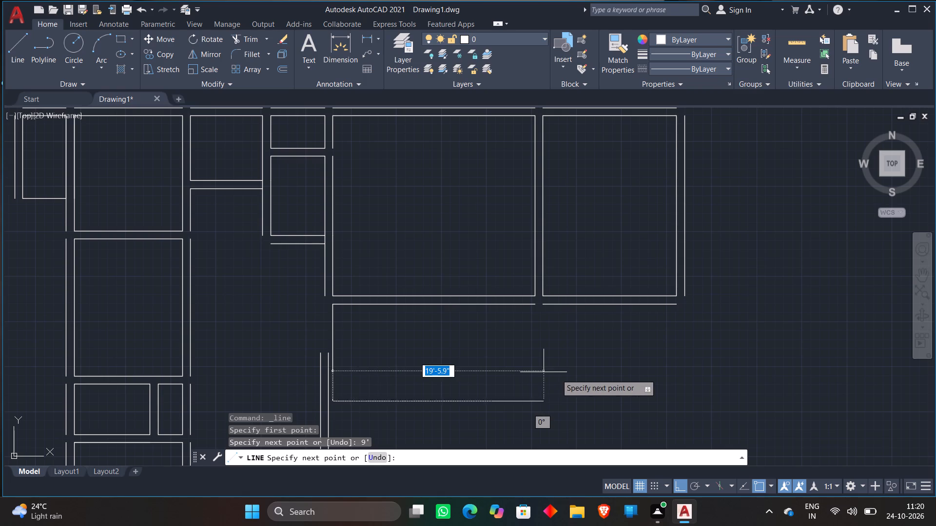
text(12')
key(Return)
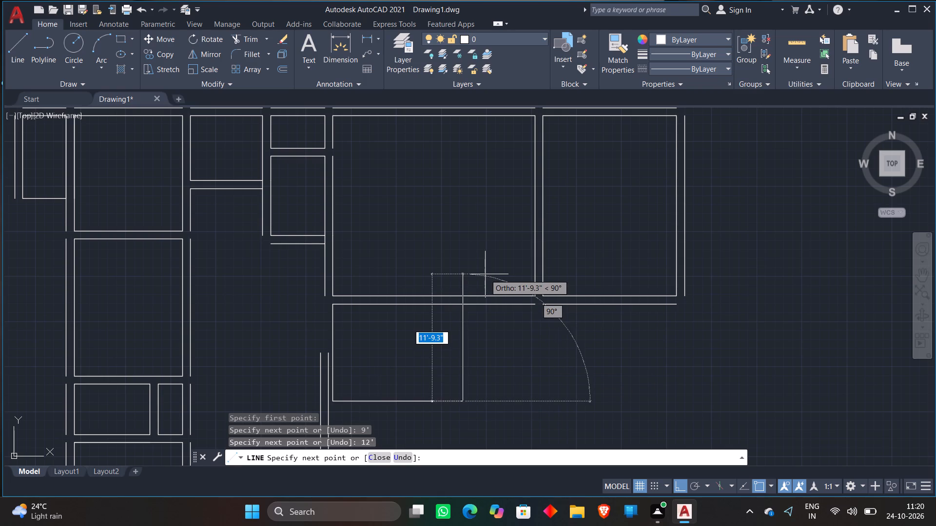
text(9')
key(Return)
key(space)
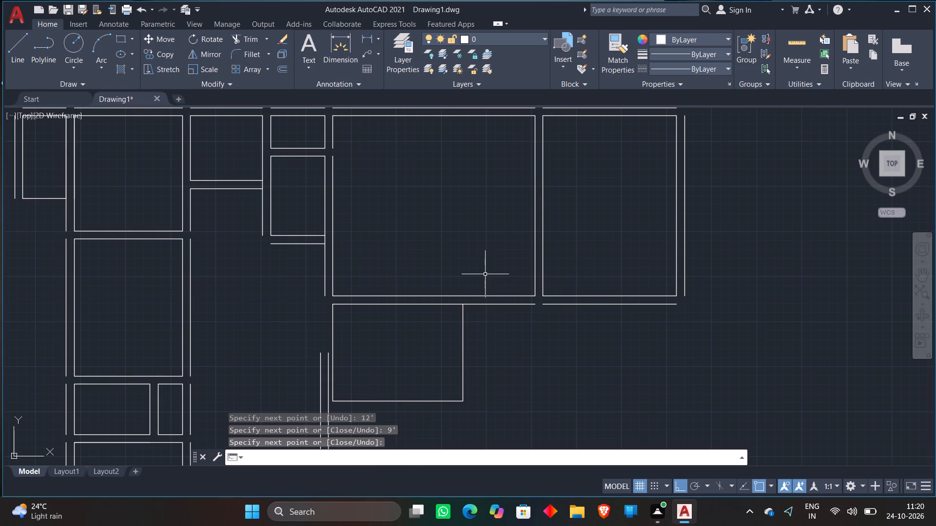
Erase the outer offset line of the 12'8" right wall, beside the new 12' by 9' room.
middle_drag(488, 342, 507, 260)
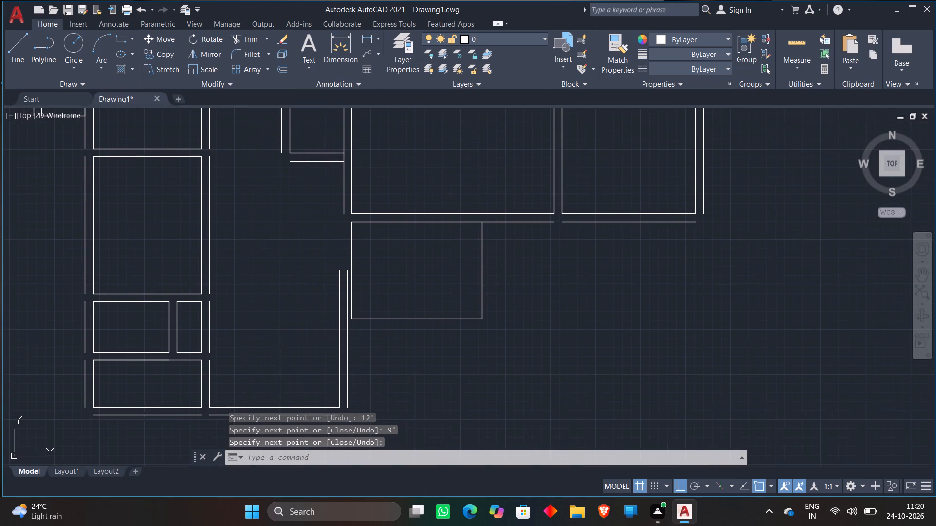
scroll(356, 341, down, 1)
click(351, 355)
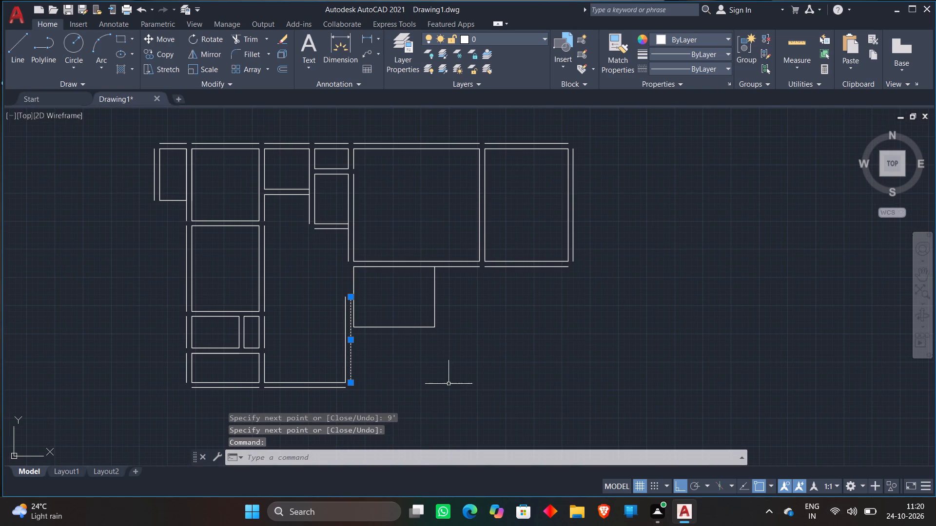
key(Delete)
Draw a vertical line from the bottom end of the large room's left outer wall line down past the 12' bottom wall.
scroll(352, 339, up, 1)
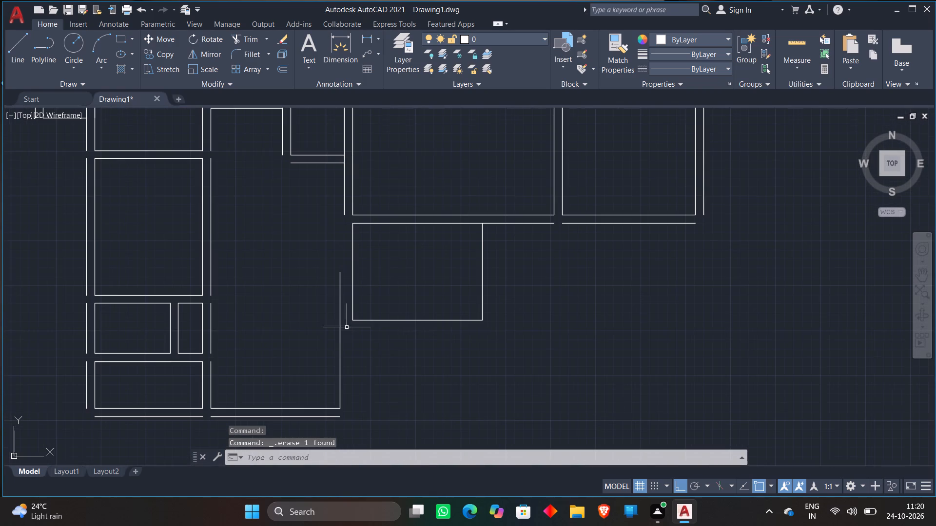
key(l)
key(space)
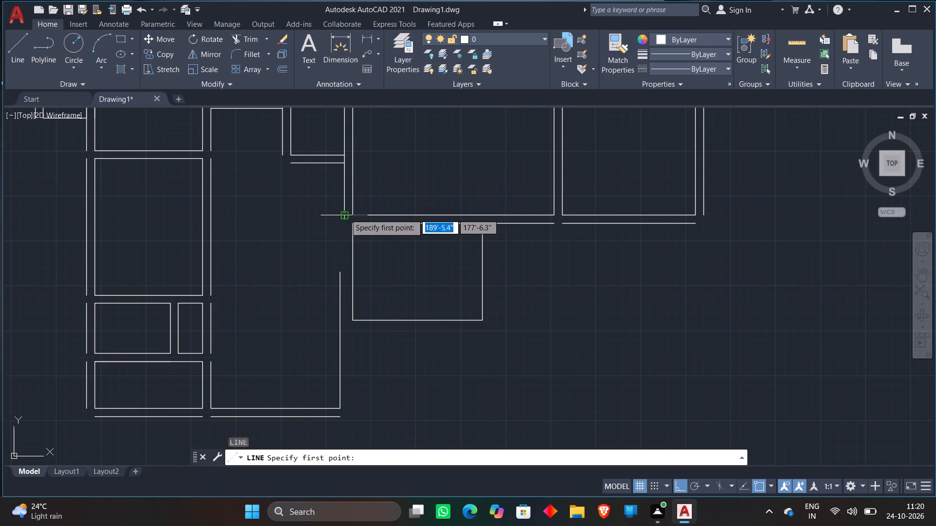
click(339, 214)
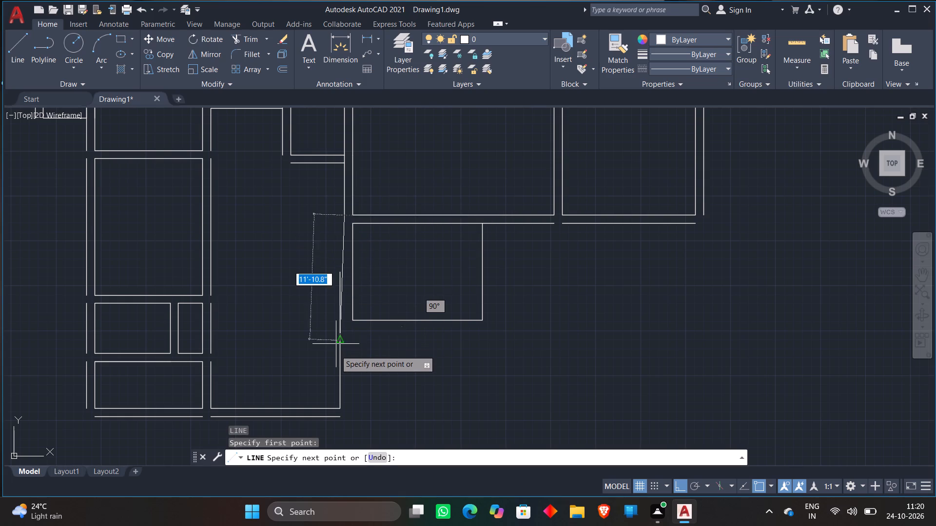
click(353, 431)
key(Escape)
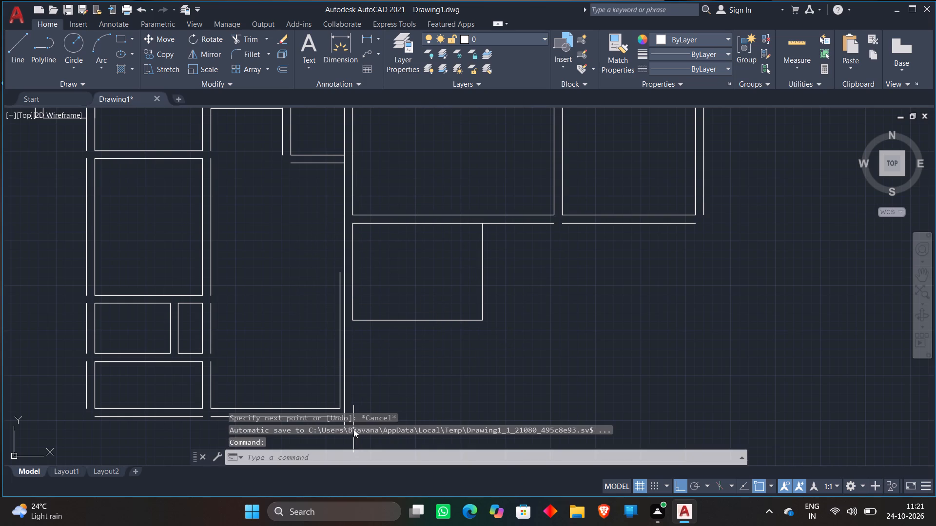
Remove the 12'8" vertical line just left of the new long vertical line using Trim.
key(t)
key(r)
key(space)
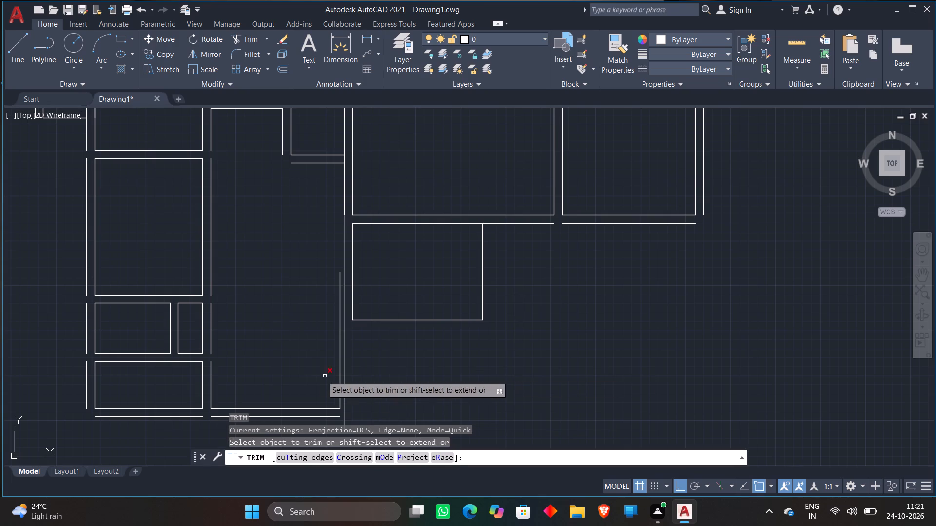
click(339, 380)
key(Escape)
Extend the inner 12' bottom wall line to the new long vertical line.
text(EX)
key(space)
click(331, 410)
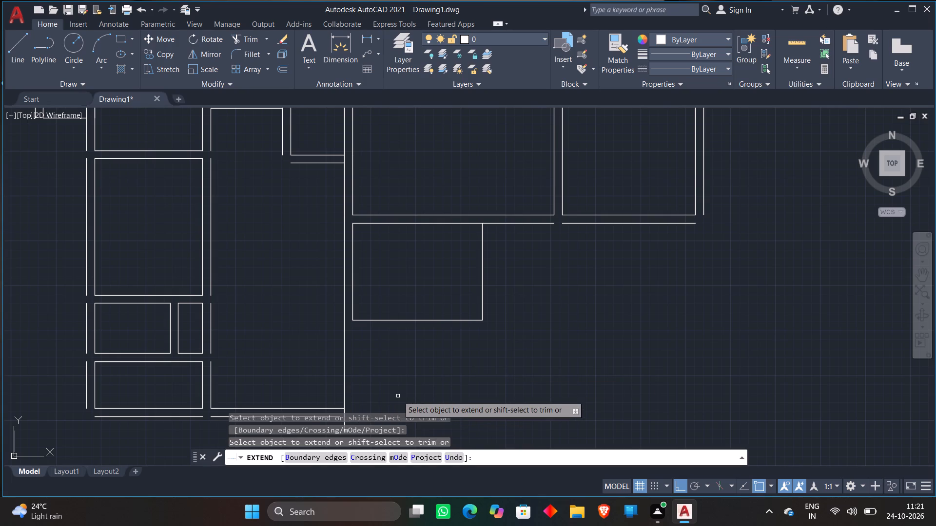
key(Escape)
Offset the 12' by 9' room's bottom and right edges outward by 9".
scroll(398, 396, down, 1)
middle_drag(398, 394, 402, 327)
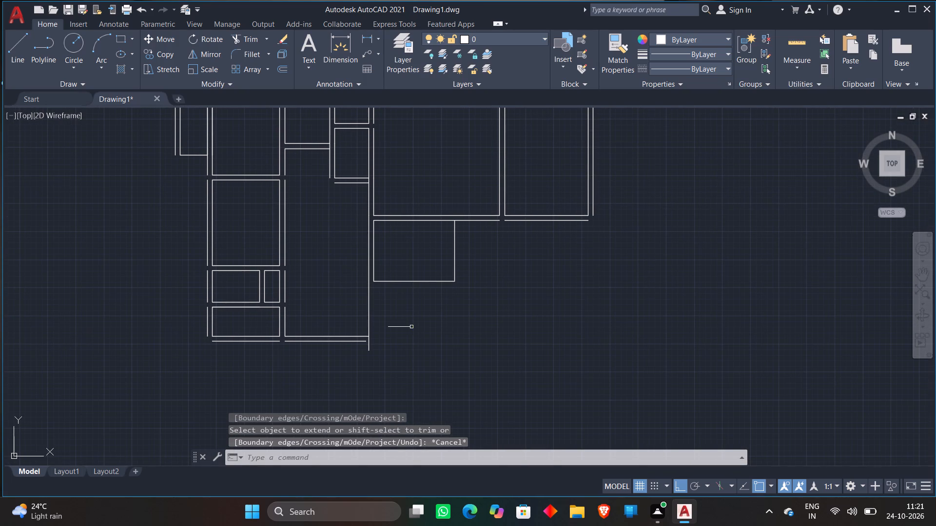
key(o)
key(Return)
text(9")
key(Return)
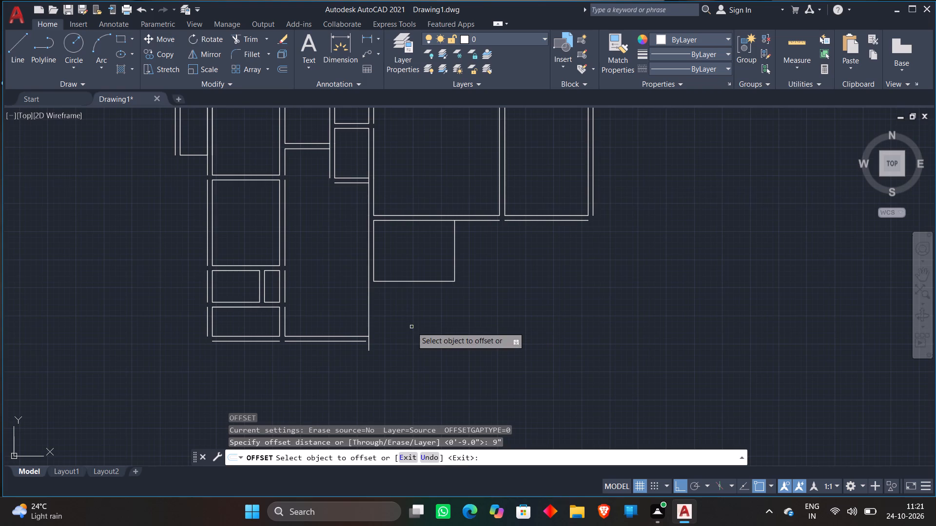
click(414, 281)
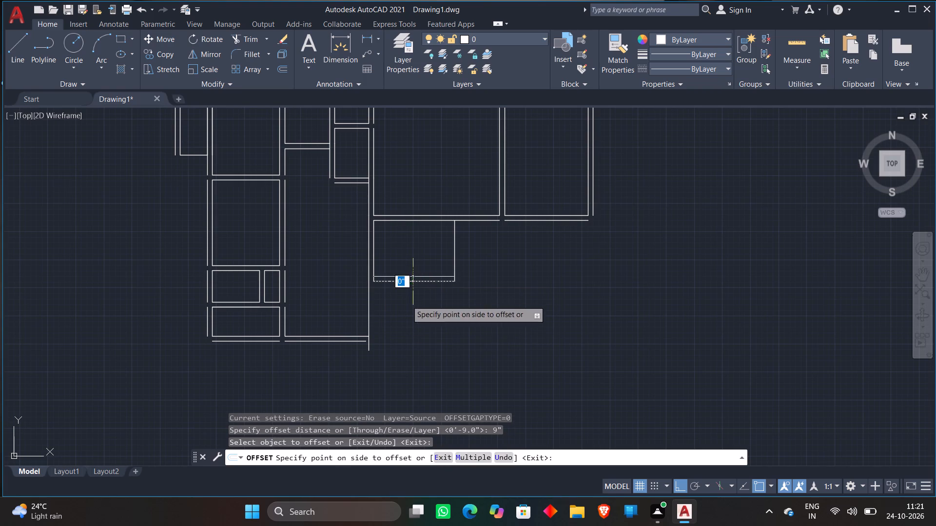
click(402, 315)
click(453, 244)
click(526, 241)
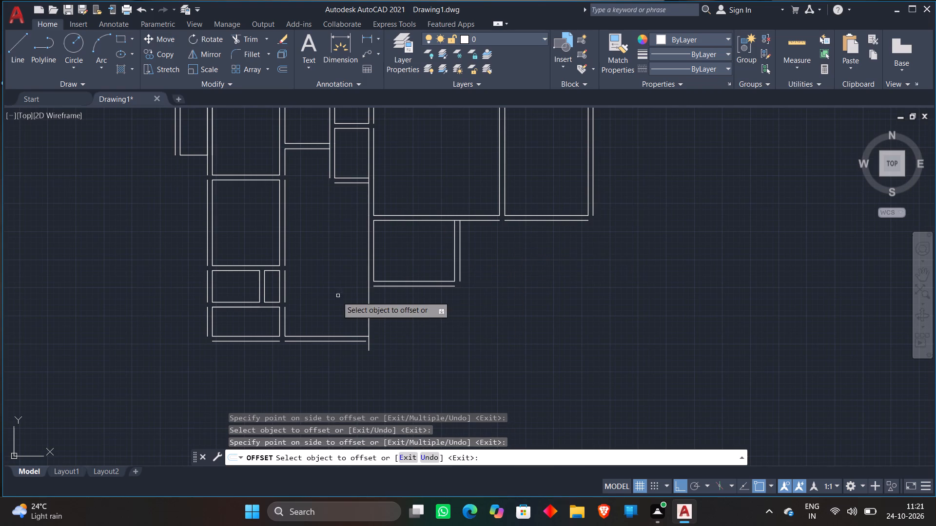
Offset the long vertical line 9" to the right to form the wall's outer face.
scroll(331, 298, up, 1)
click(391, 321)
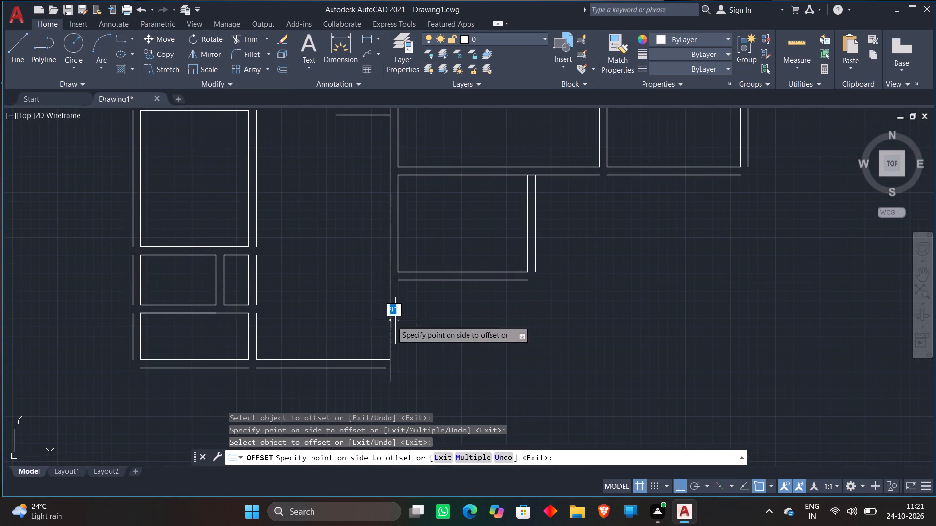
click(435, 318)
key(Escape)
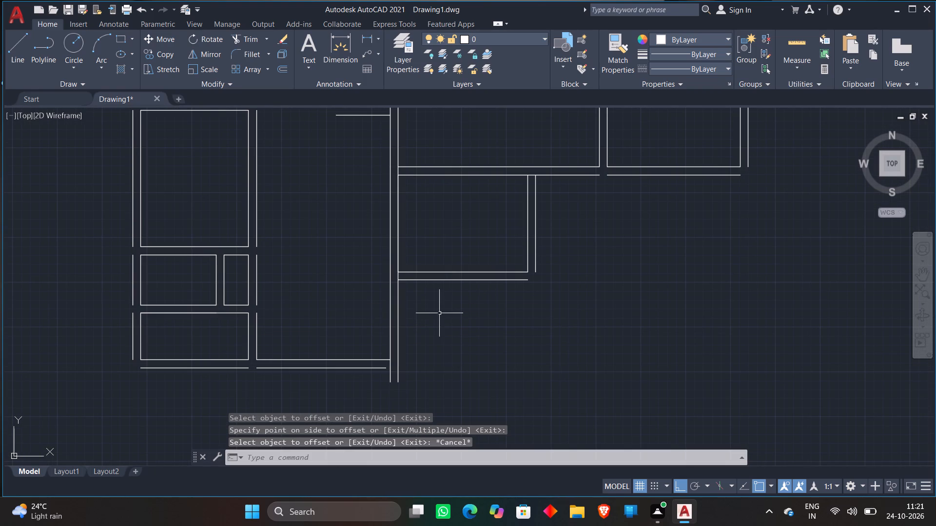
Trim the inner long vertical line's overhang below the inner 12' bottom wall line.
key(t)
key(r)
key(space)
scroll(385, 366, up, 3)
click(392, 359)
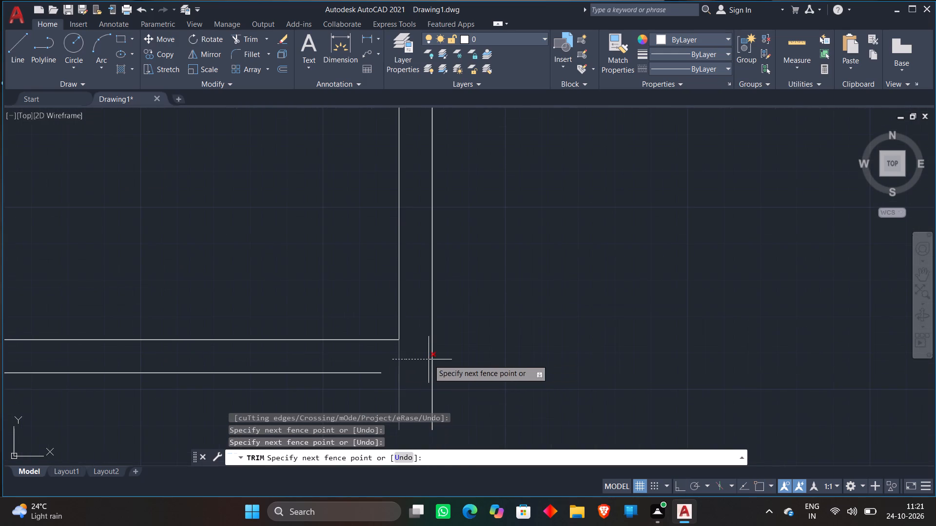
click(411, 359)
key(Escape)
Extend the outer 12' bottom wall line to the outer long vertical line.
text(EX)
key(space)
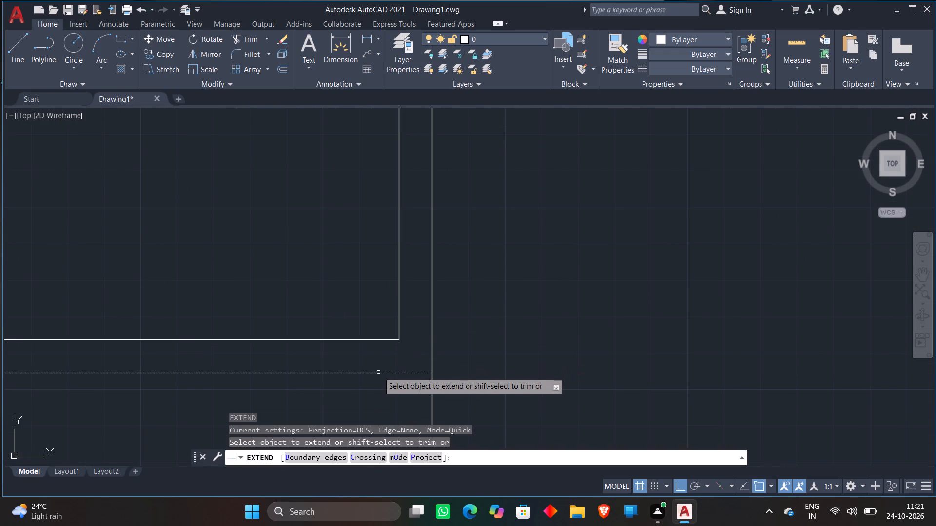
click(378, 372)
key(Escape)
Trim the outer long vertical line's overhang below the outer bottom wall line.
text(TR)
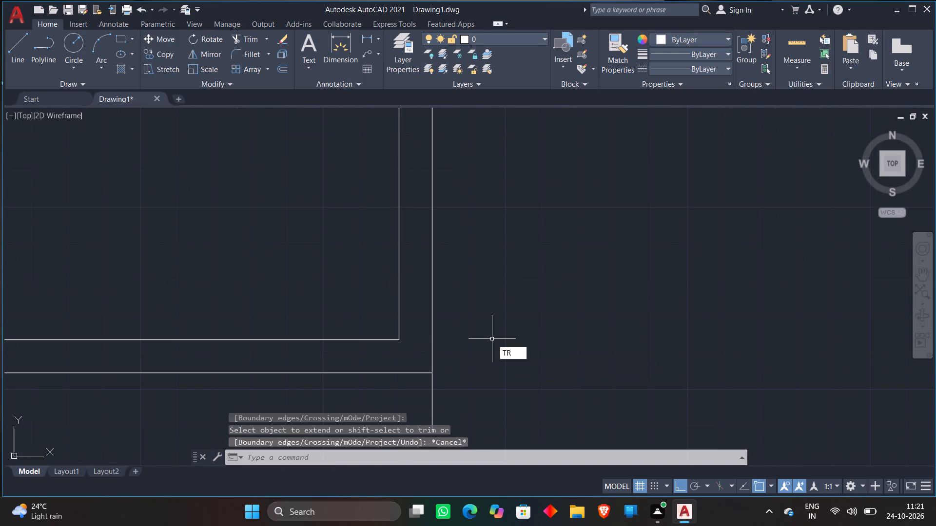
key(space)
scroll(507, 339, down, 3)
click(471, 358)
click(524, 351)
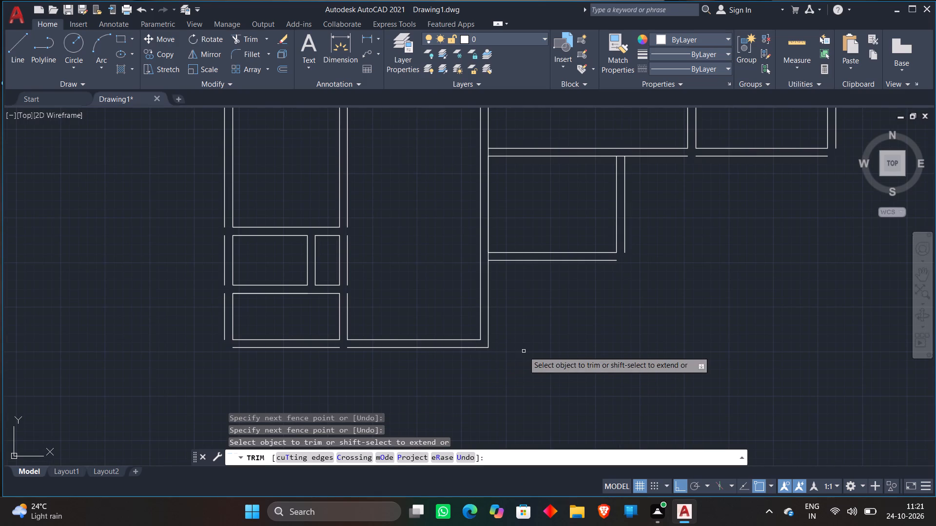
Trim the vertical wall line pieces crossing the wall thickness above and below the 12' by 9' room.
middle_drag(516, 374, 515, 386)
scroll(521, 265, up, 4)
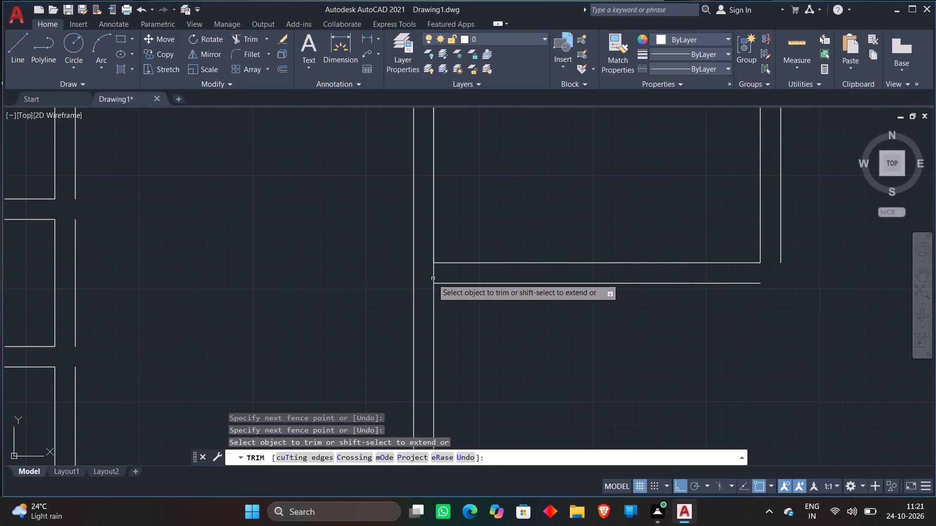
click(432, 278)
scroll(555, 315, down, 3)
scroll(533, 237, up, 4)
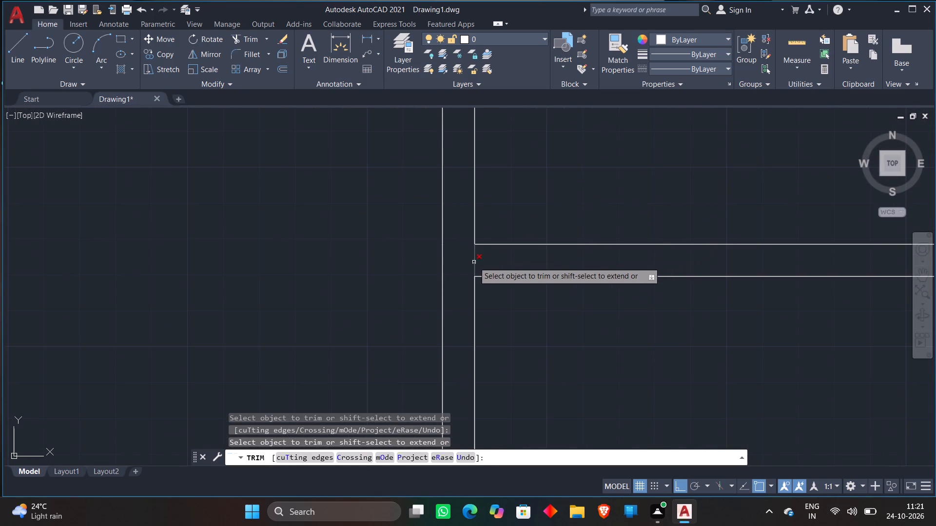
click(470, 263)
click(492, 261)
key(Escape)
Draw a horizontal line about 17'-8" long rightward from the outer long vertical line, level with the inner 12' bottom wall line.
scroll(492, 261, down, 3)
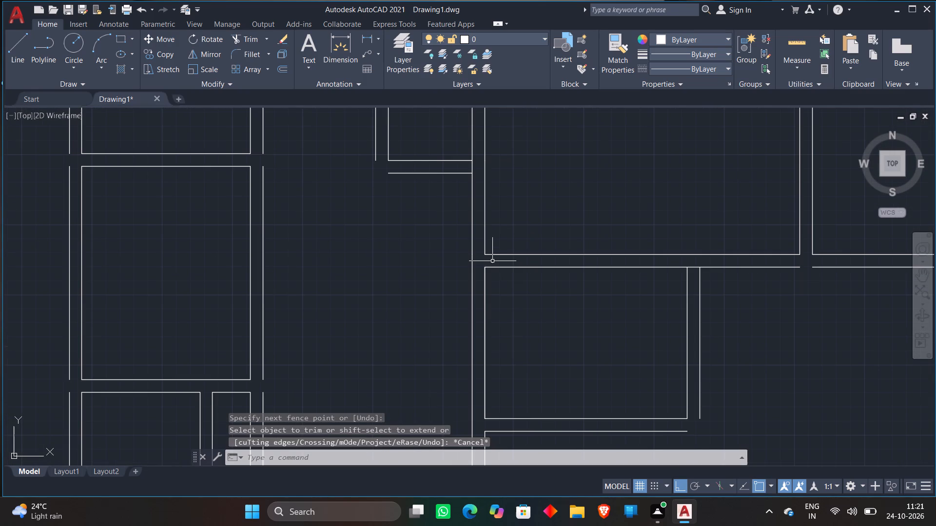
scroll(492, 261, down, 1)
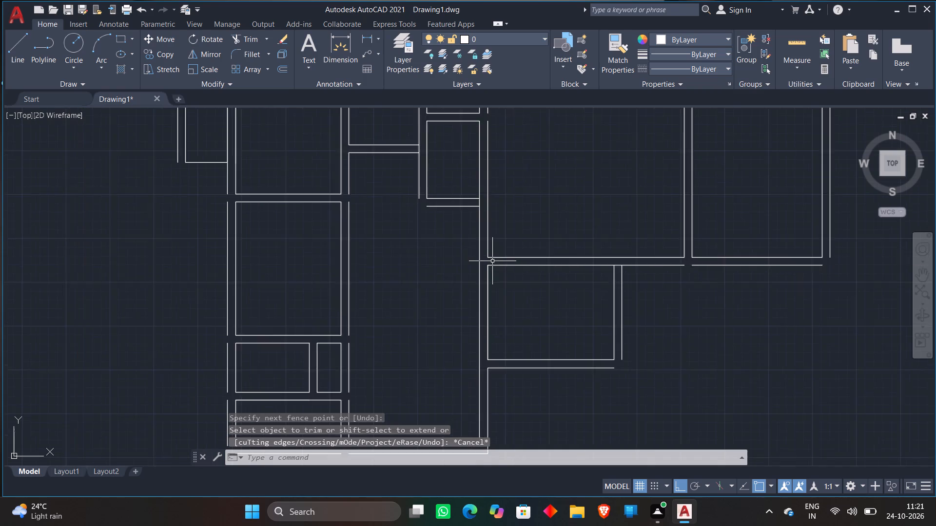
scroll(492, 261, down, 1)
middle_drag(604, 332, 548, 299)
scroll(548, 291, up, 1)
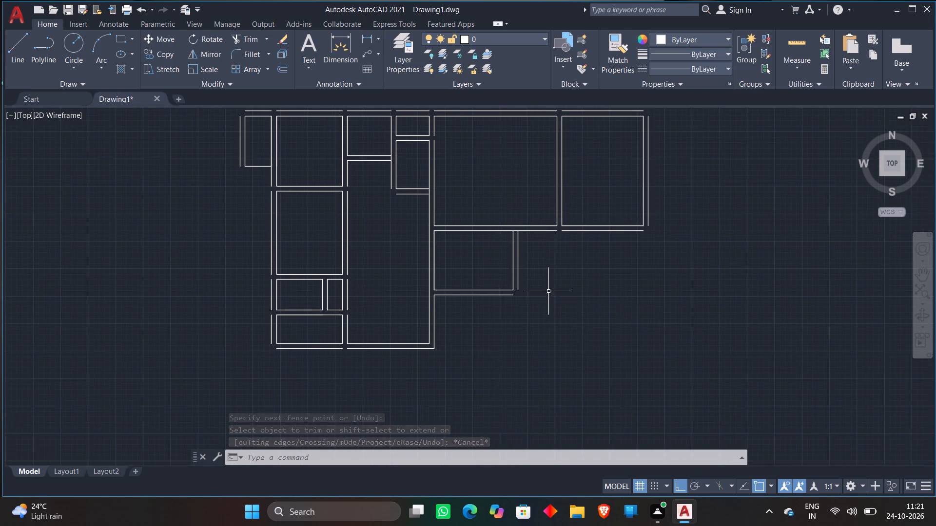
scroll(689, 235, down, 1)
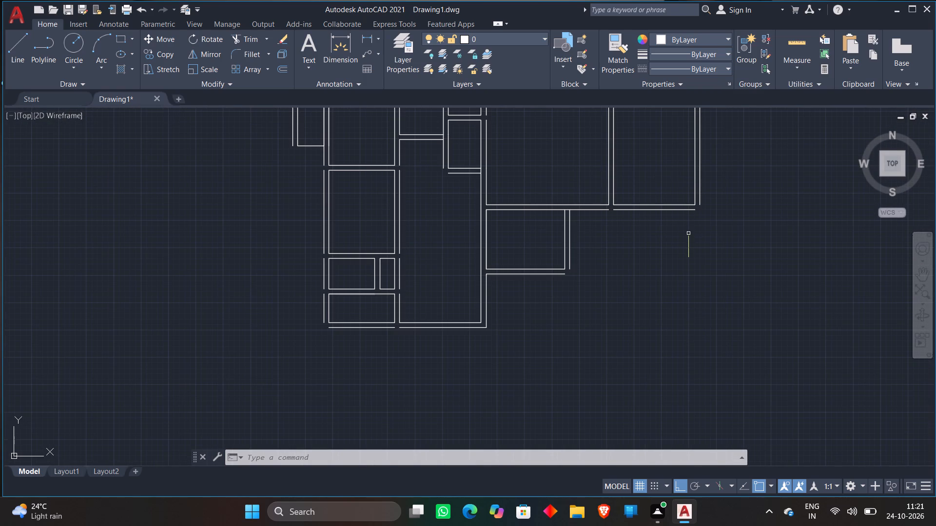
click(11, 47)
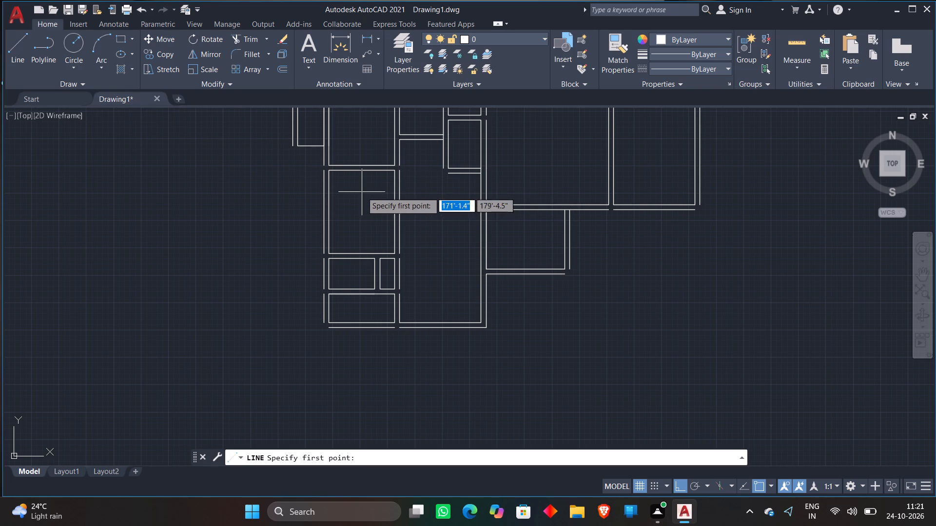
scroll(347, 192, up, 4)
scroll(387, 193, down, 4)
scroll(562, 334, up, 3)
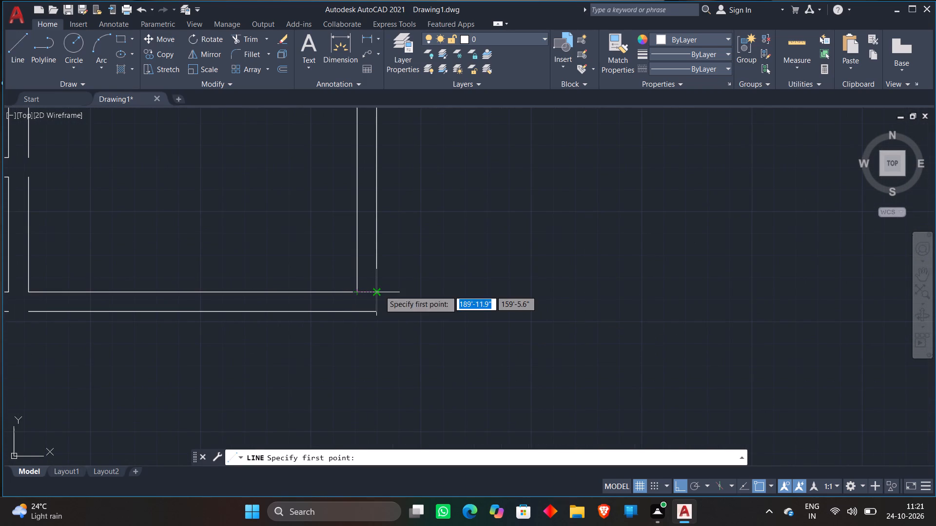
click(379, 290)
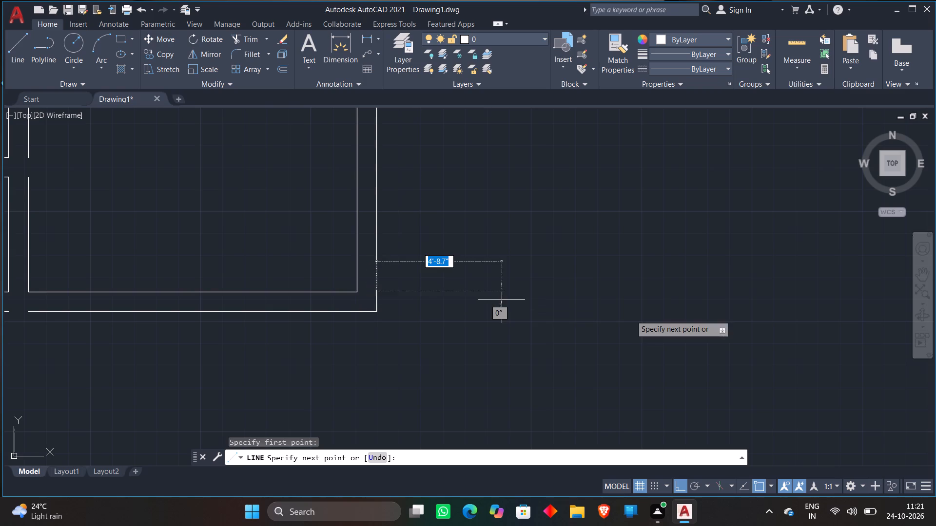
scroll(661, 319, down, 2)
click(776, 299)
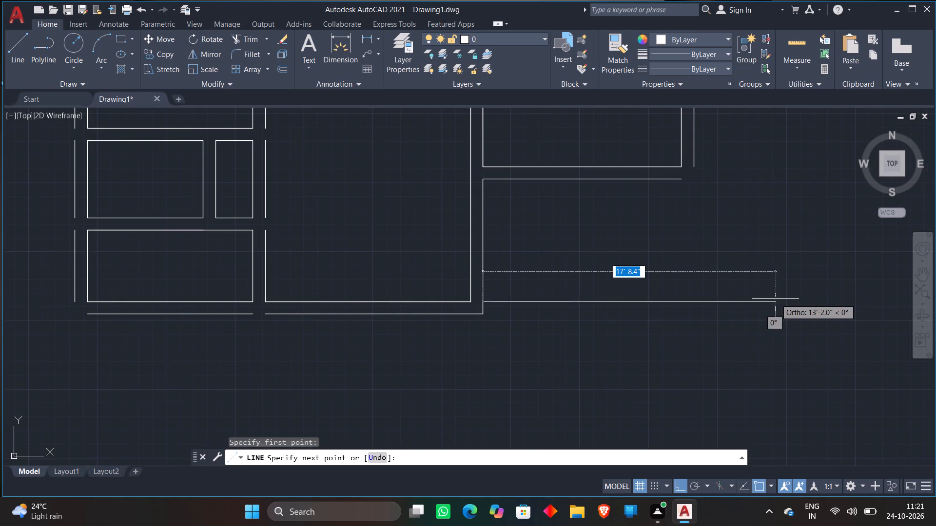
key(space)
Offset the outer vertical line below the 12' by 9' room 3' to the right.
text(O)
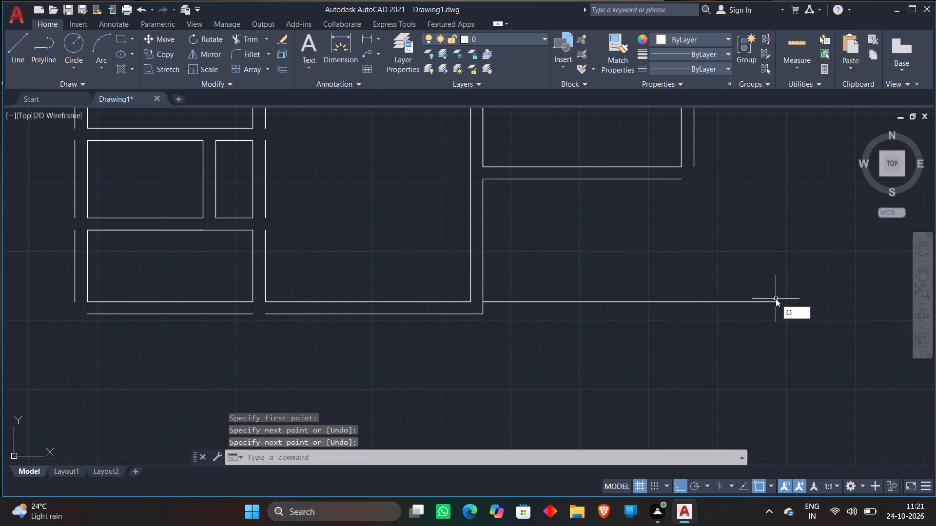
key(Return)
text(3')
key(Return)
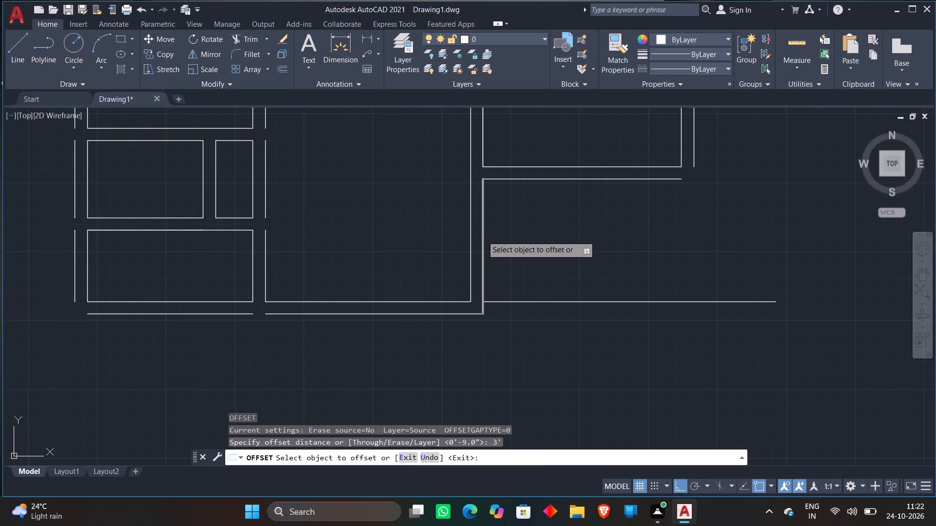
click(483, 236)
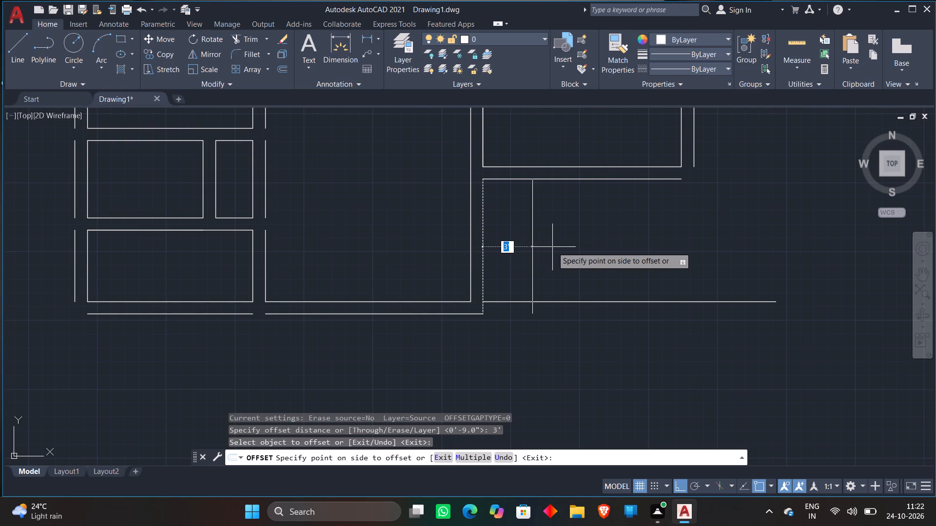
click(552, 247)
key(space)
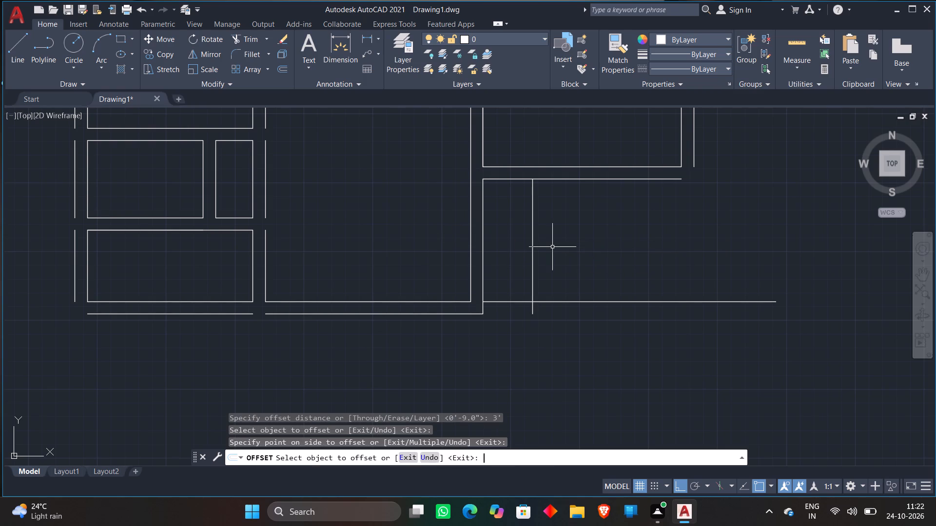
Trim the ends of the outer vertical line and its 3' offset copy that hang below the new horizontal line.
text(TR)
key(space)
scroll(511, 274, up, 3)
click(427, 362)
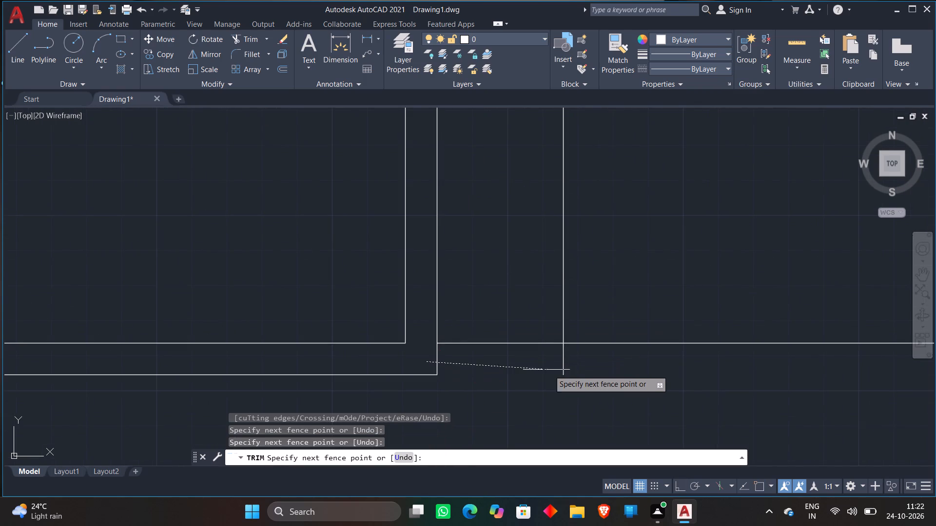
click(579, 372)
scroll(579, 372, down, 2)
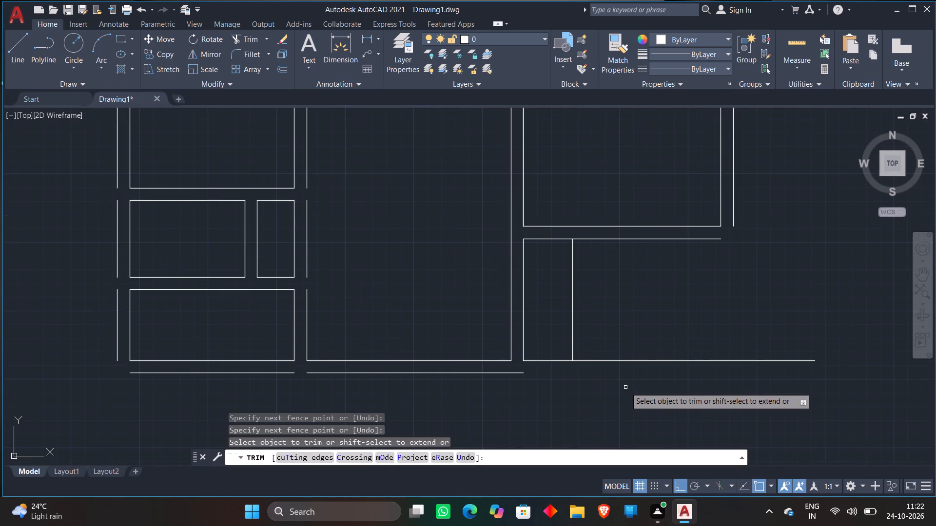
key(space)
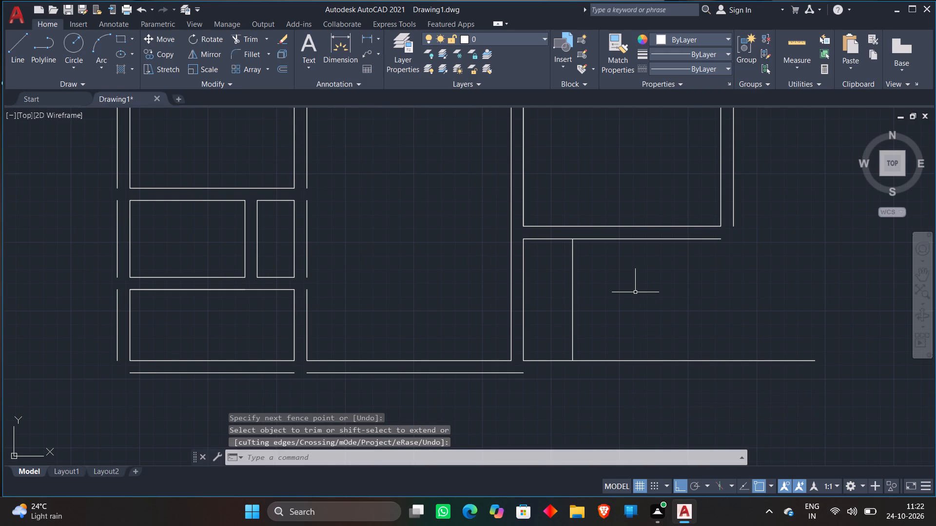
Offset the 3' copy repeatedly to the right at 1' spacing using the Multiple option, making eight stair tread lines.
key(o)
key(Return)
text(1')
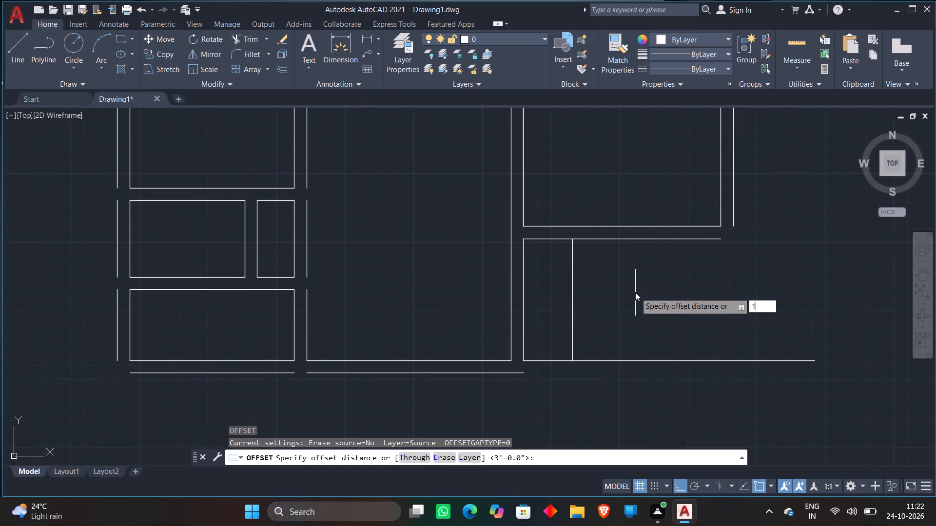
key(Return)
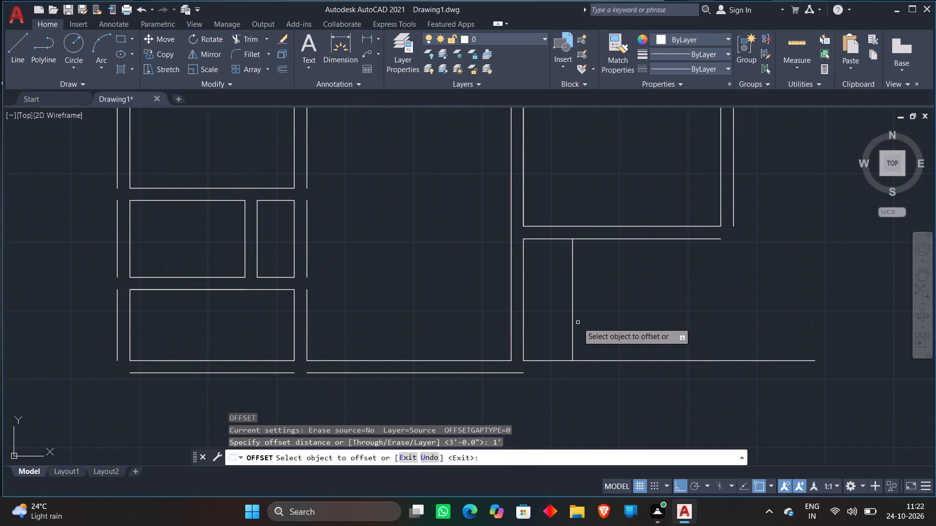
click(573, 330)
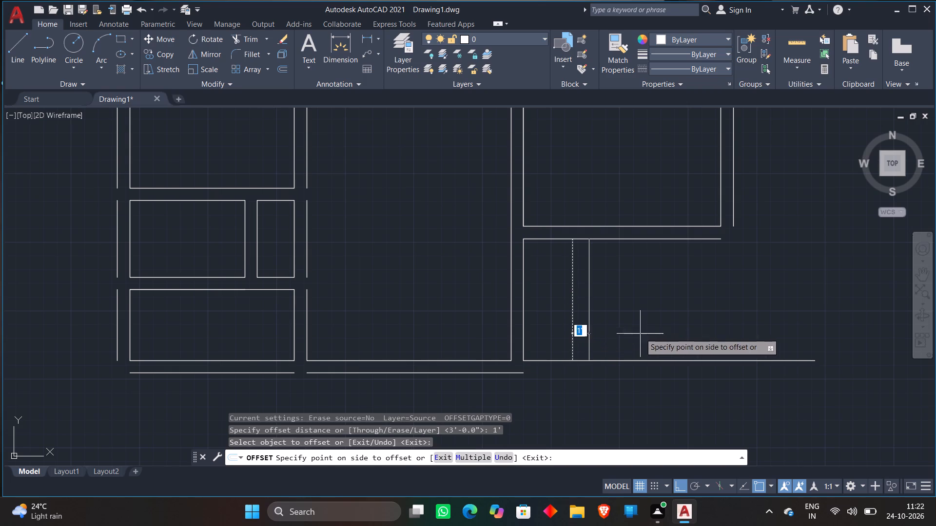
click(476, 462)
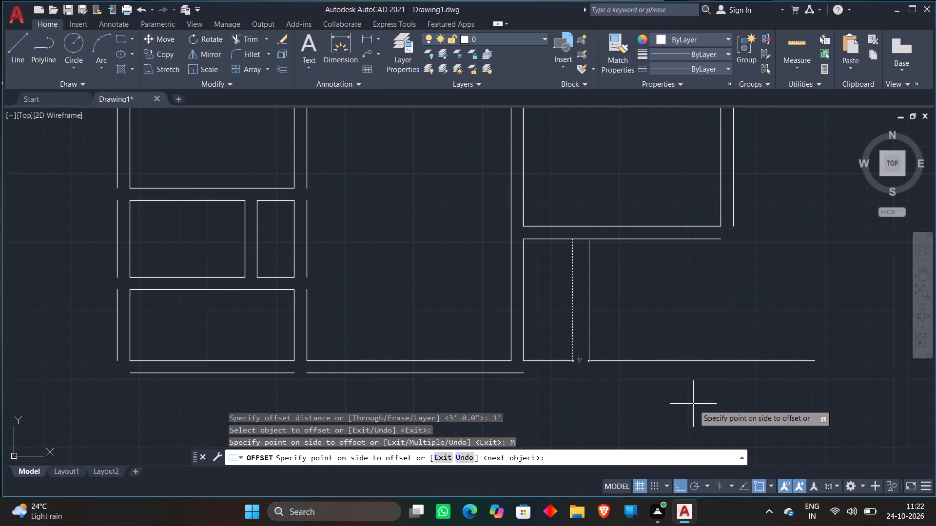
click(695, 401)
click(750, 388)
click(812, 373)
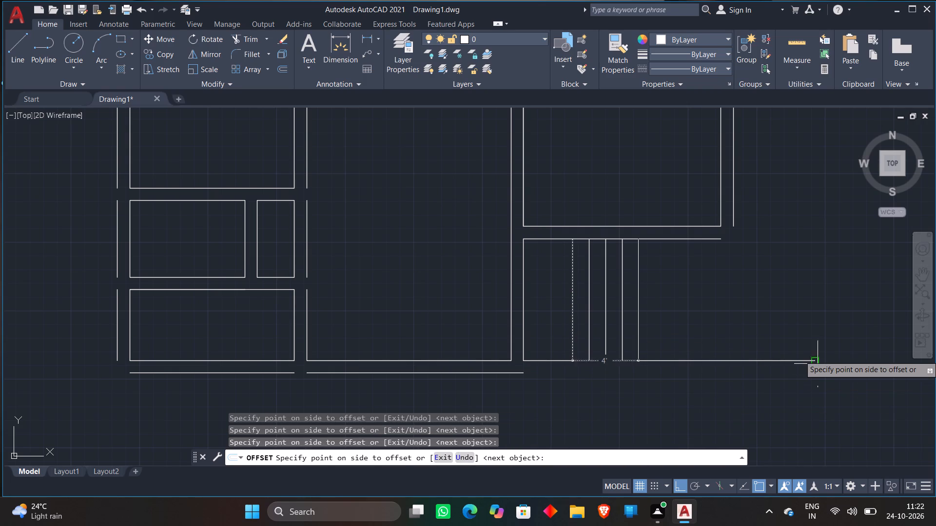
click(846, 334)
click(850, 332)
double_click(858, 326)
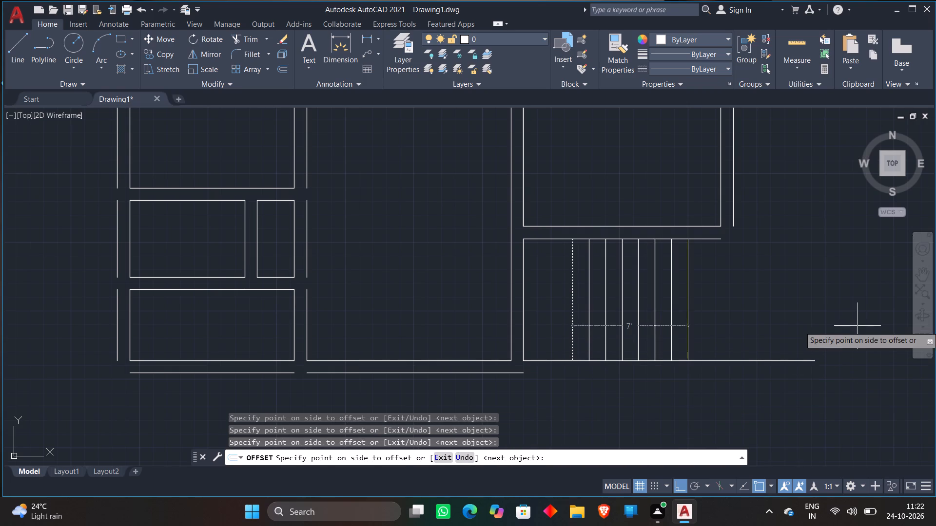
click(862, 322)
click(863, 321)
click(869, 316)
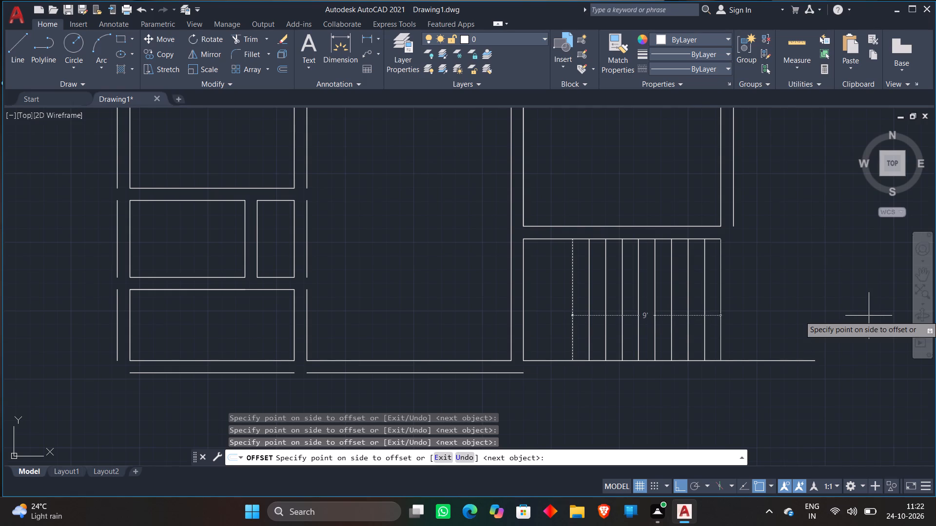
key(space)
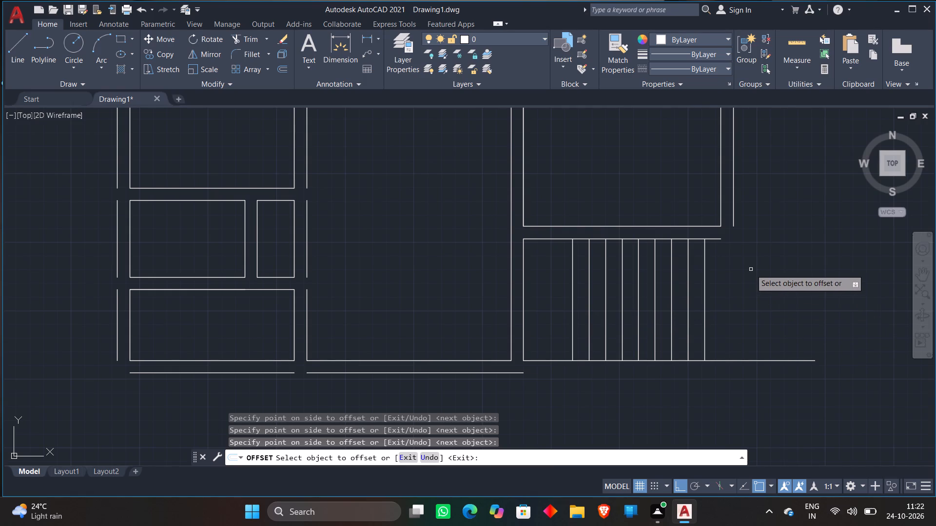
Offset the last stair tread line 1' to the right, in line with the 12' by 9' room's right edge.
click(703, 303)
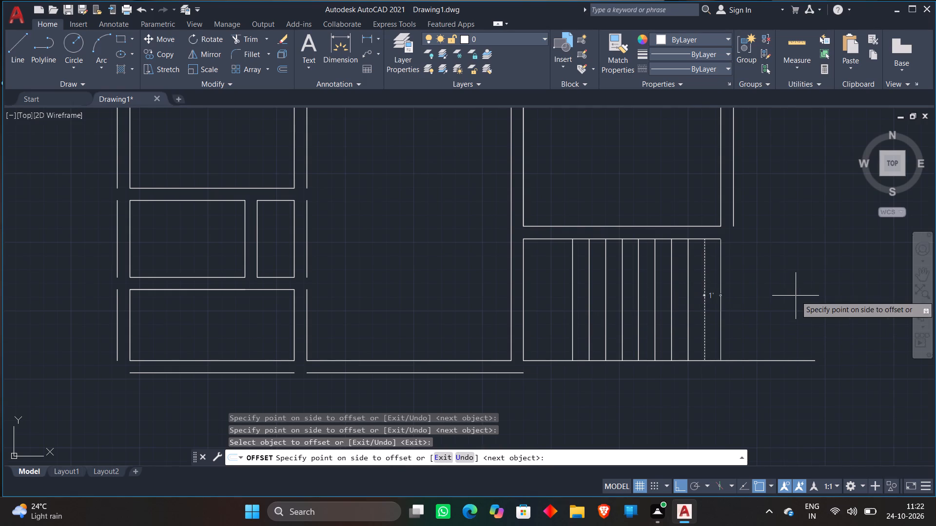
click(796, 296)
key(space)
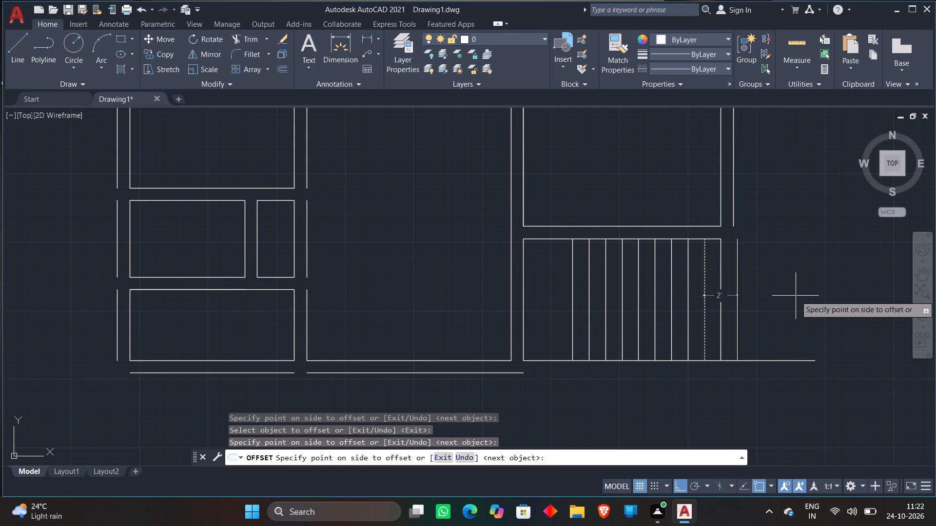
scroll(795, 296, down, 1)
key(space)
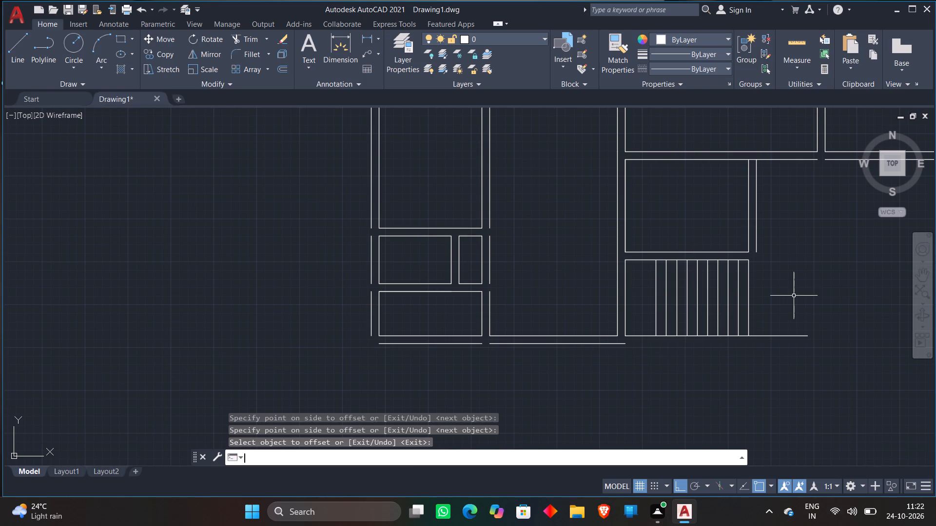
Draw a horizontal line from the midpoint of the staircase's left edge across all treads, ending just past the last one.
middle_drag(794, 296, 615, 323)
click(17, 40)
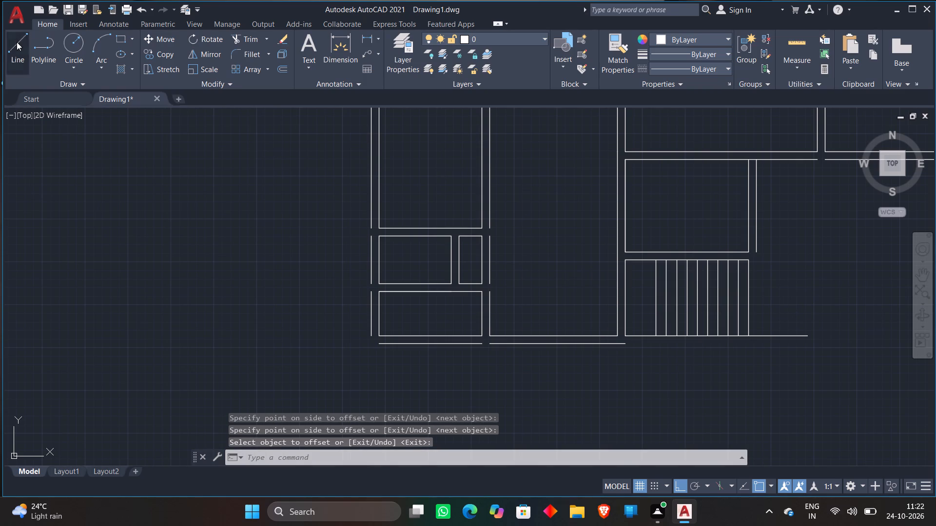
click(625, 297)
click(764, 296)
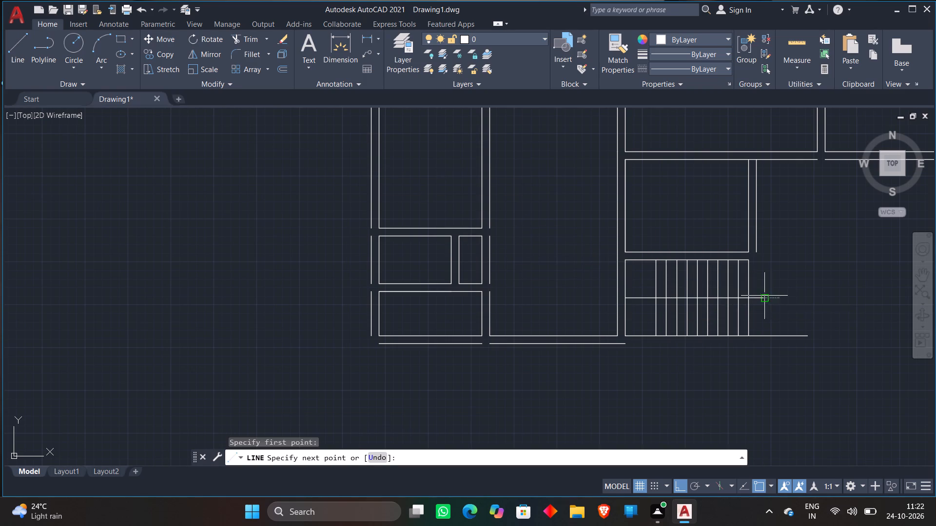
key(space)
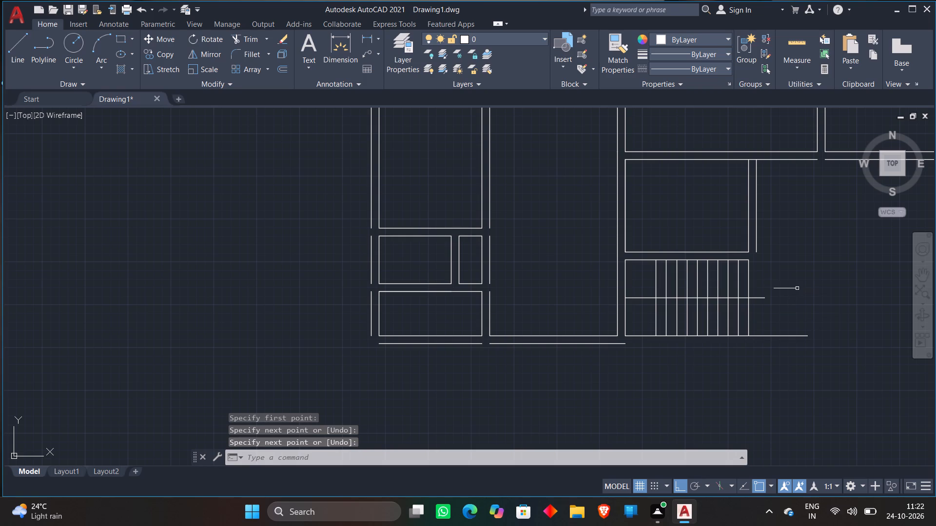
Trim the stair midline across the landing and past the last tread, along with the bottom line's overhang beyond the last tread.
text(TR)
key(space)
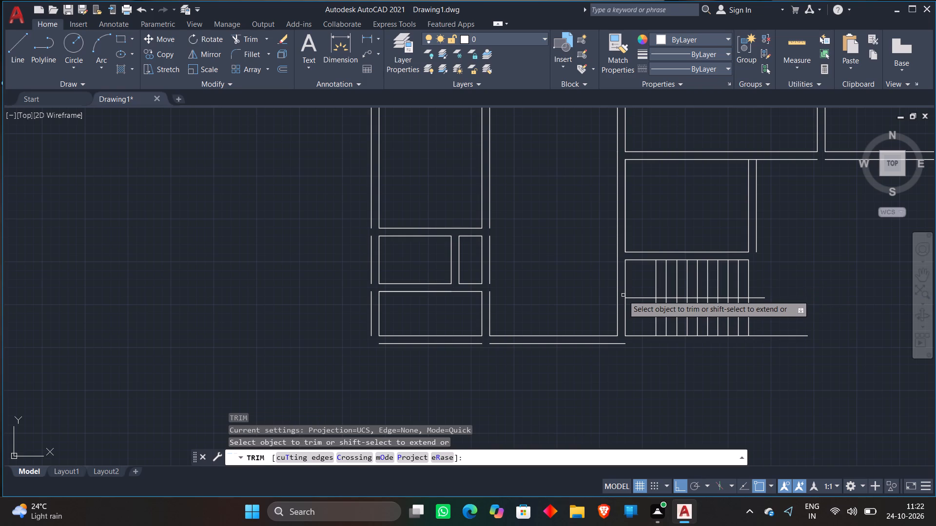
click(636, 295)
click(637, 303)
scroll(770, 297, up, 2)
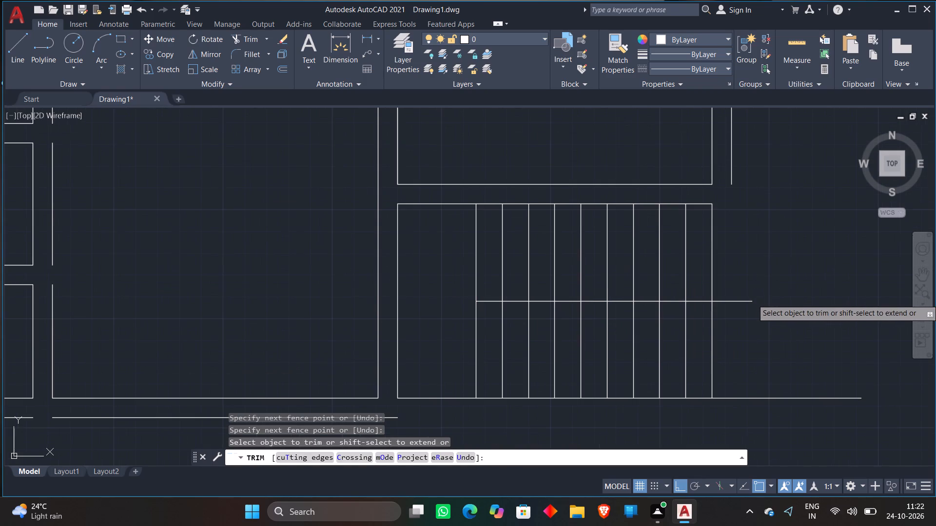
click(725, 289)
click(738, 319)
click(749, 365)
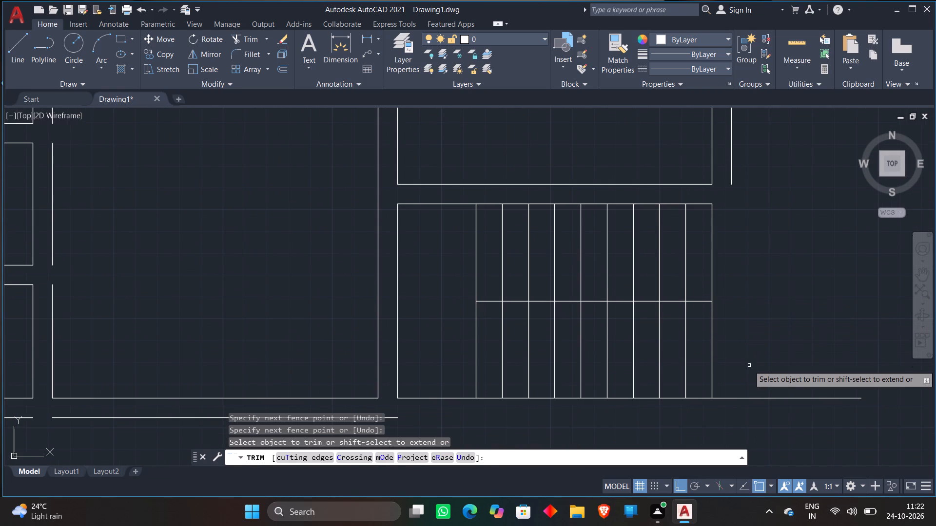
click(750, 410)
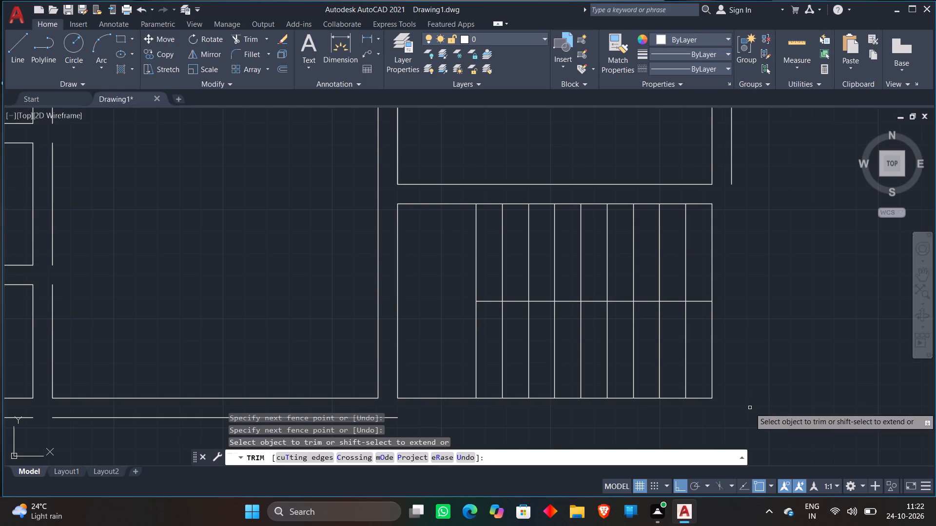
key(space)
Draw a short vertical line down from the staircase's bottom-right corner and extend the outer bottom wall line to it.
scroll(759, 391, down, 2)
middle_drag(759, 391, 733, 336)
scroll(727, 326, up, 1)
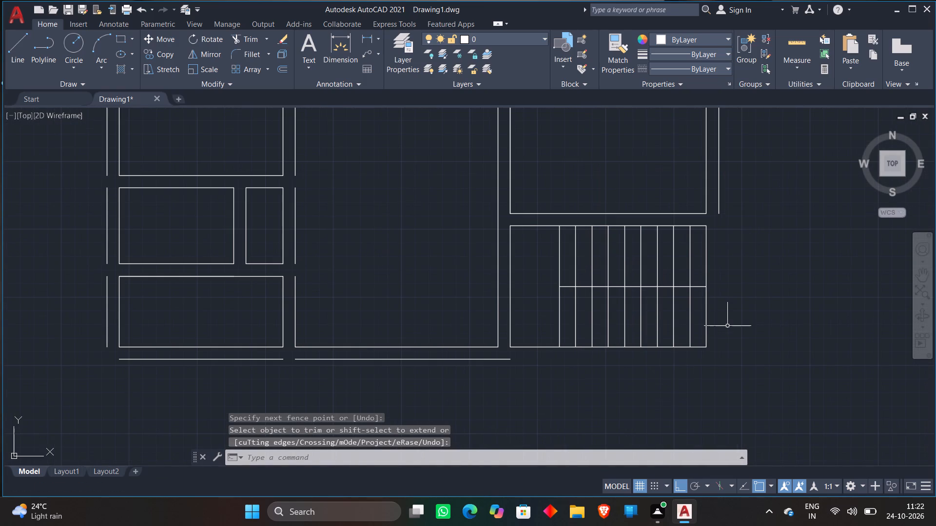
text(L)
key(space)
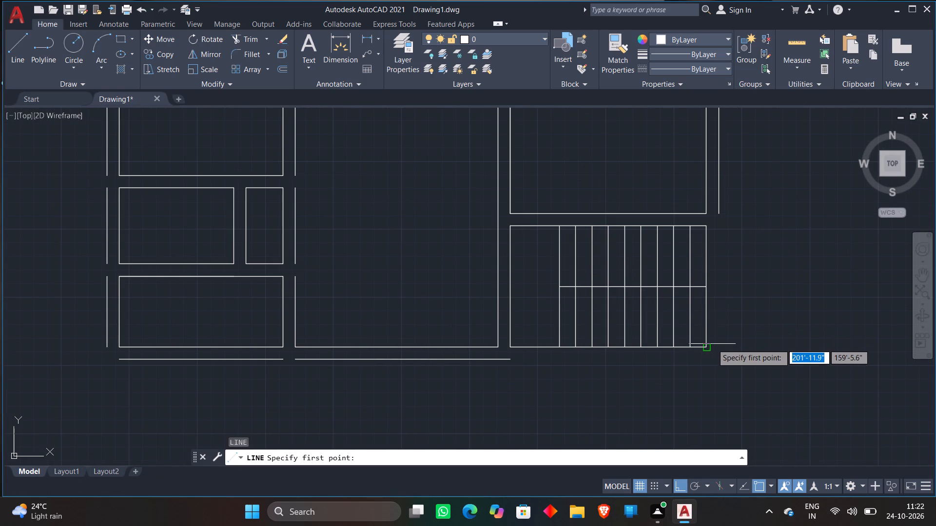
click(707, 346)
click(706, 391)
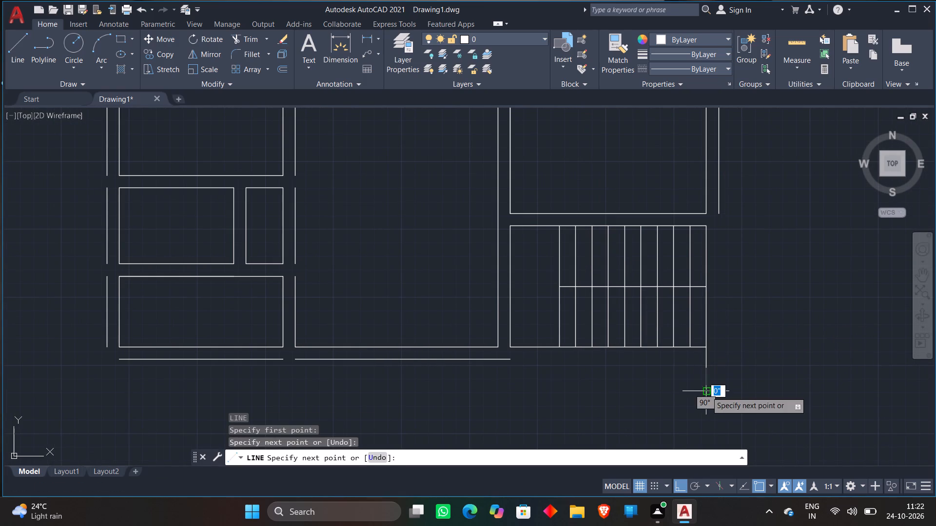
key(space)
text(EX)
key(space)
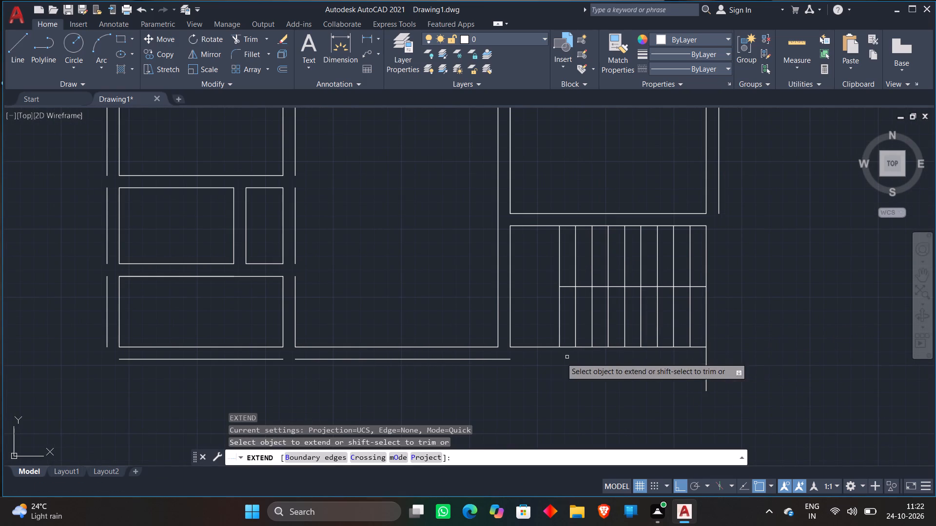
click(507, 358)
key(space)
Trim the short vertical line's end hanging below the outer bottom wall line.
key(t)
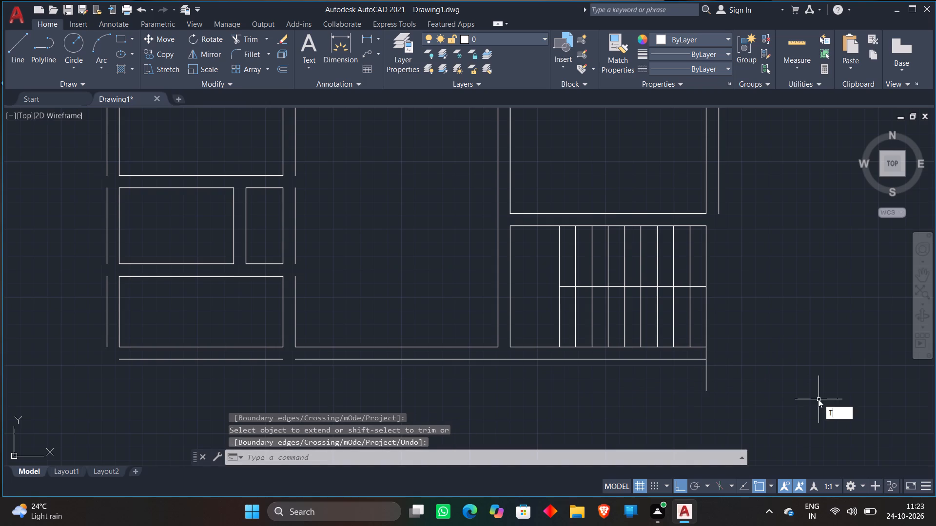
key(r)
key(space)
click(706, 385)
scroll(721, 380, down, 1)
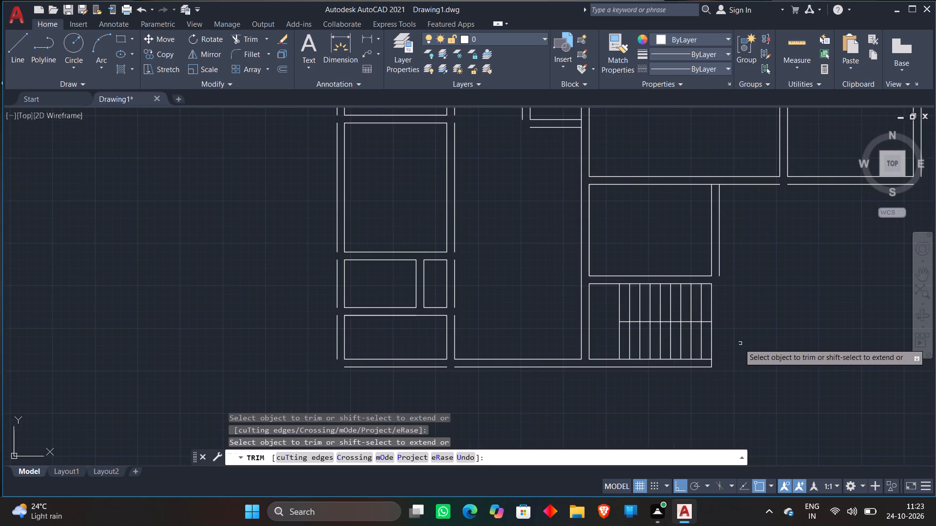
key(space)
Draw a vertical line about 1'-6" long beside the staircase's bottom-right corner, aligned with the outer wall line of the 12' by 9' room.
scroll(729, 343, up, 2)
key(l)
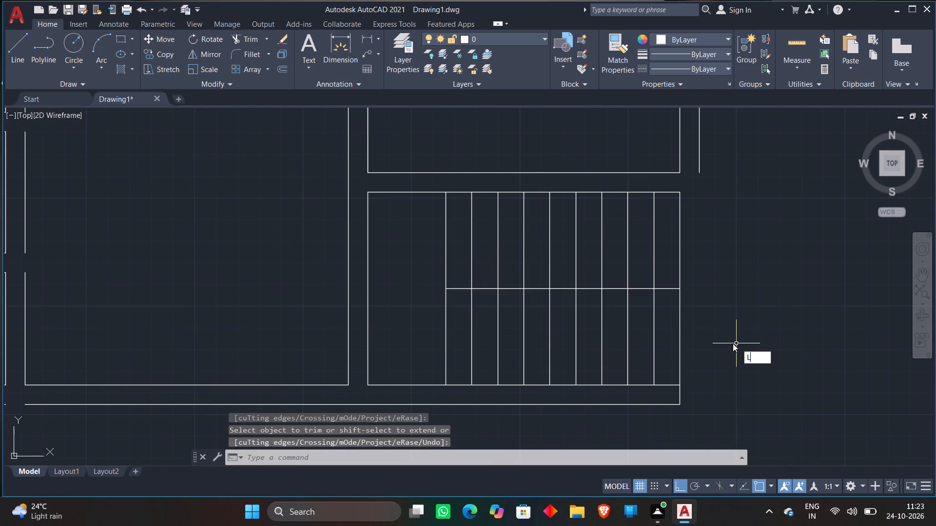
key(space)
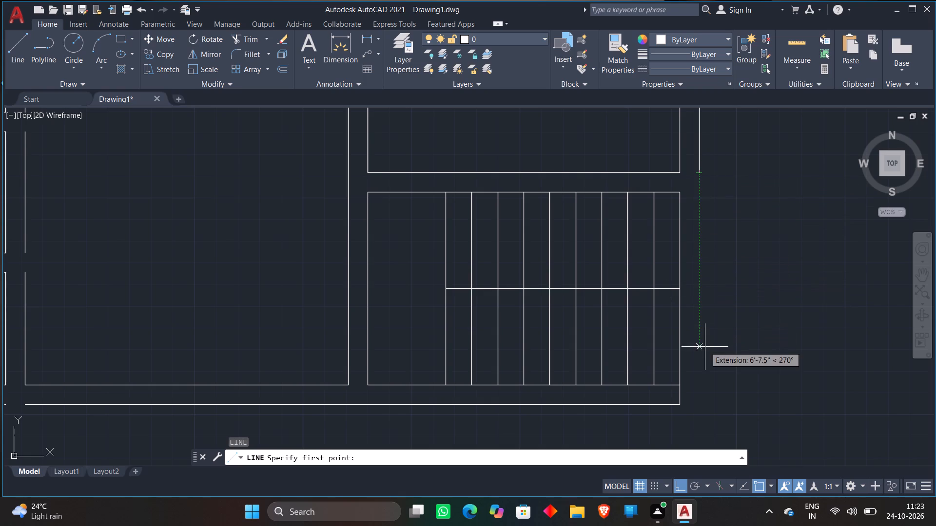
click(703, 376)
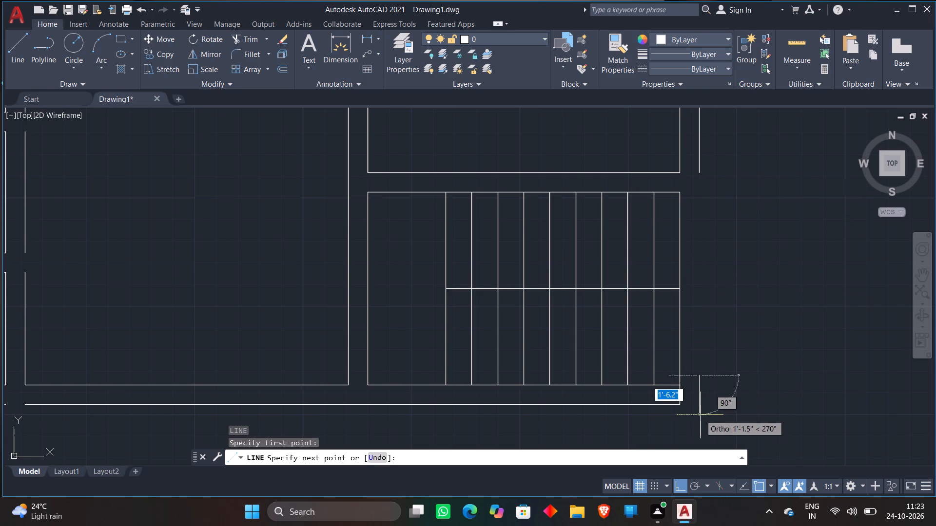
click(700, 416)
key(Escape)
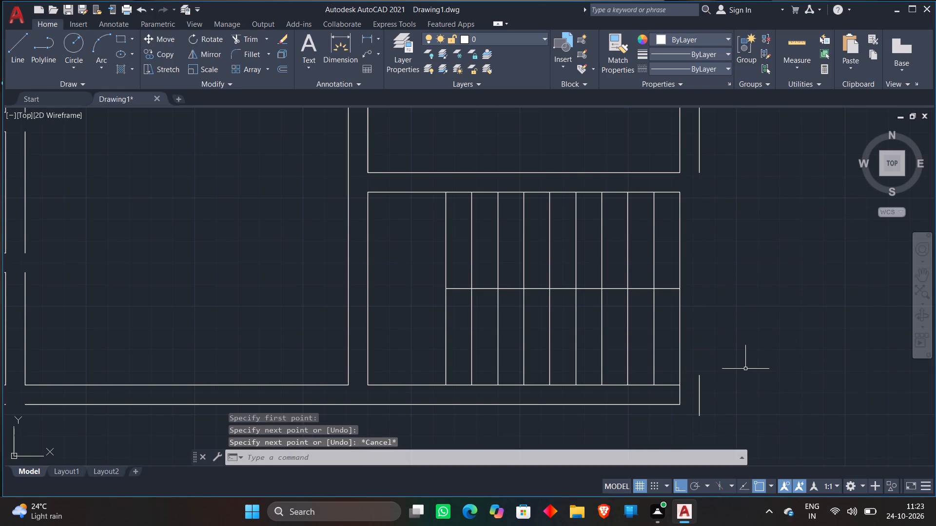
Trim away the short vertical segment between the two bottom wall lines below the staircase's bottom-right corner.
key(t)
key(r)
key(space)
click(681, 391)
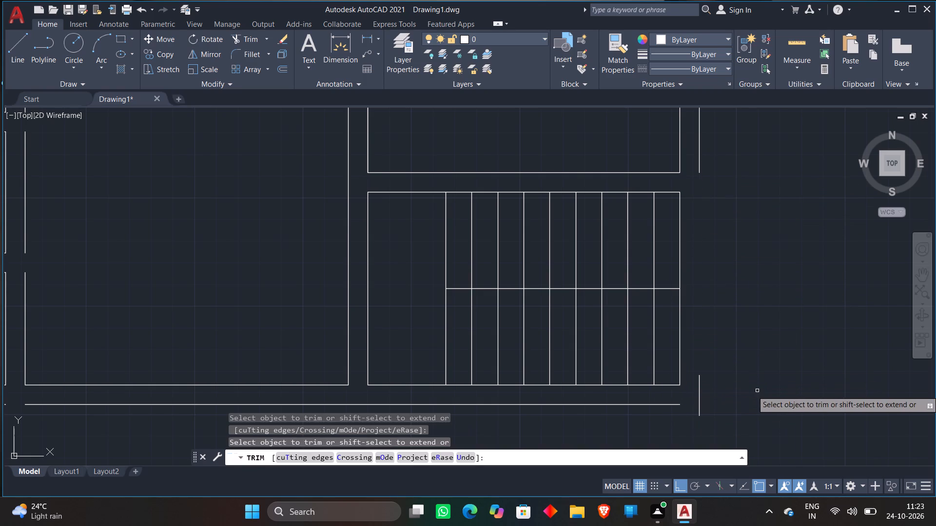
key(Escape)
Extend the staircase's bottom line and the outer bottom wall line right to the new short vertical line.
text(EX)
key(space)
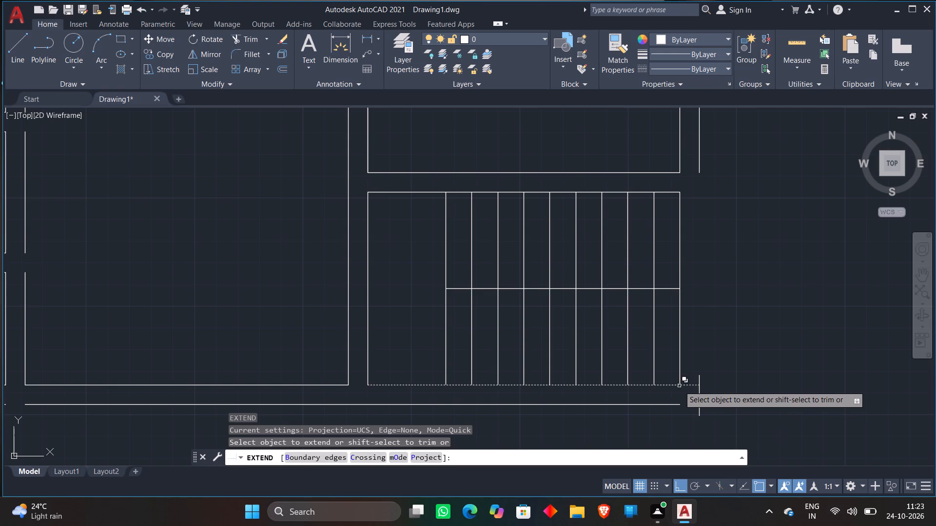
click(674, 386)
click(677, 405)
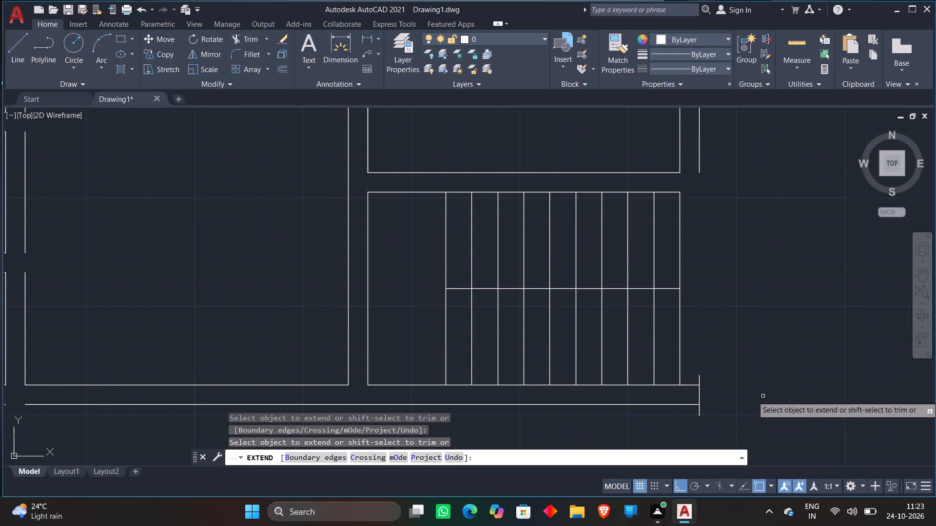
key(space)
Trim the short vertical line's ends above and below the two bottom wall lines to cap the wall.
key(t)
key(r)
key(space)
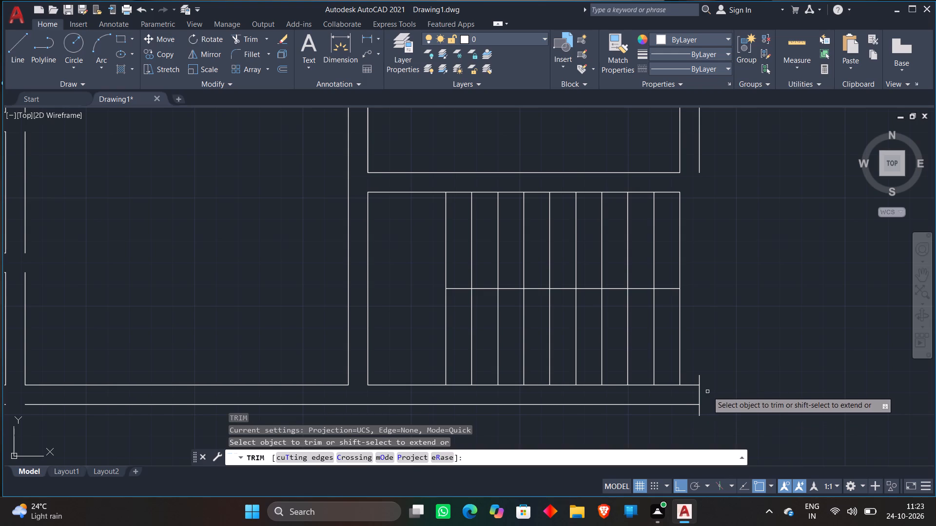
scroll(707, 391, up, 2)
click(674, 366)
click(726, 358)
scroll(741, 345, down, 3)
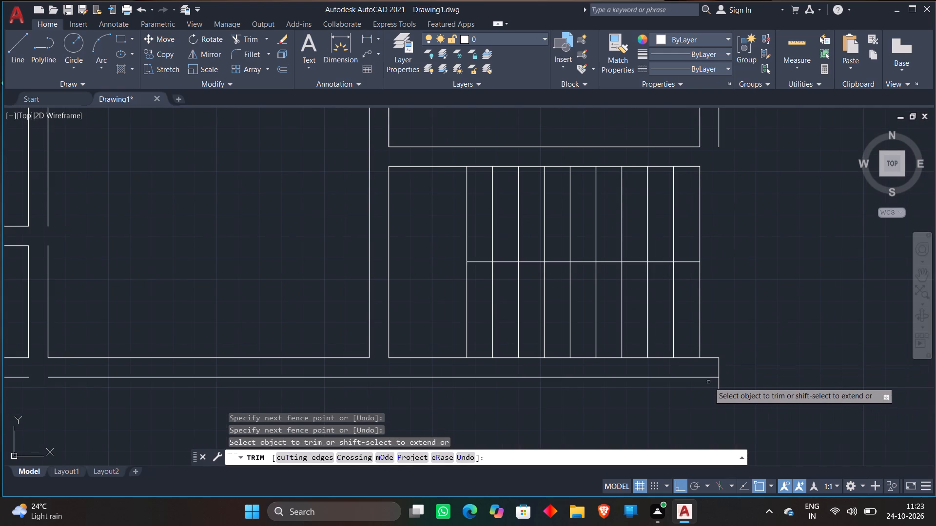
click(707, 384)
click(741, 383)
key(space)
Fillet the 12' by 9' room's outer right wall line with the staircase's top line to close their corner.
scroll(741, 383, down, 2)
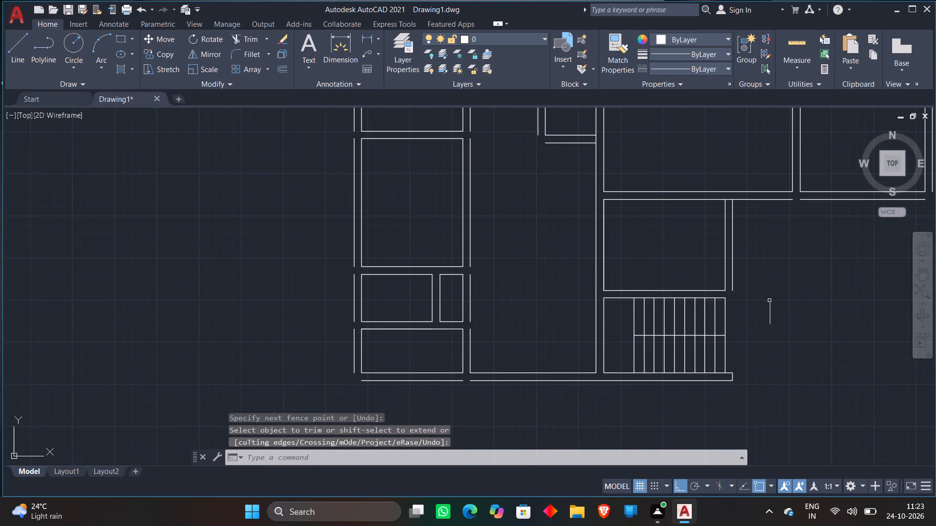
click(235, 53)
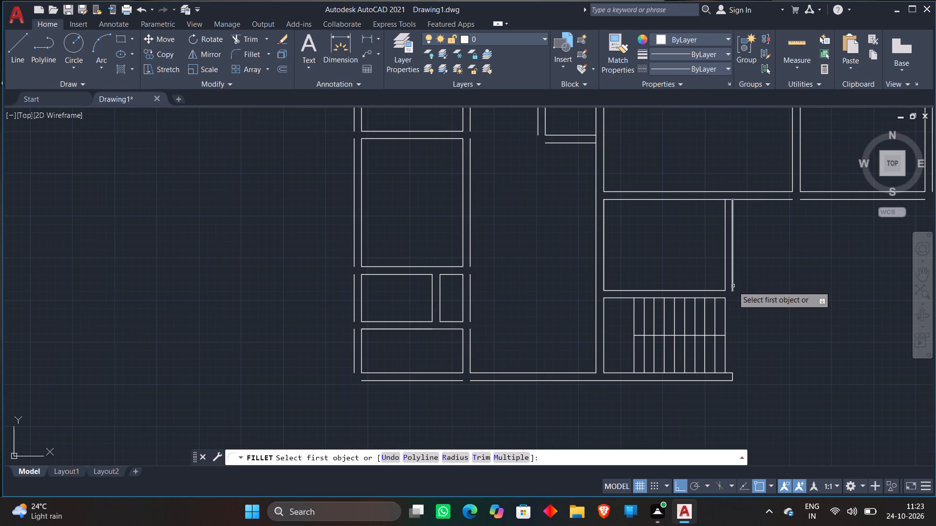
click(733, 286)
click(723, 297)
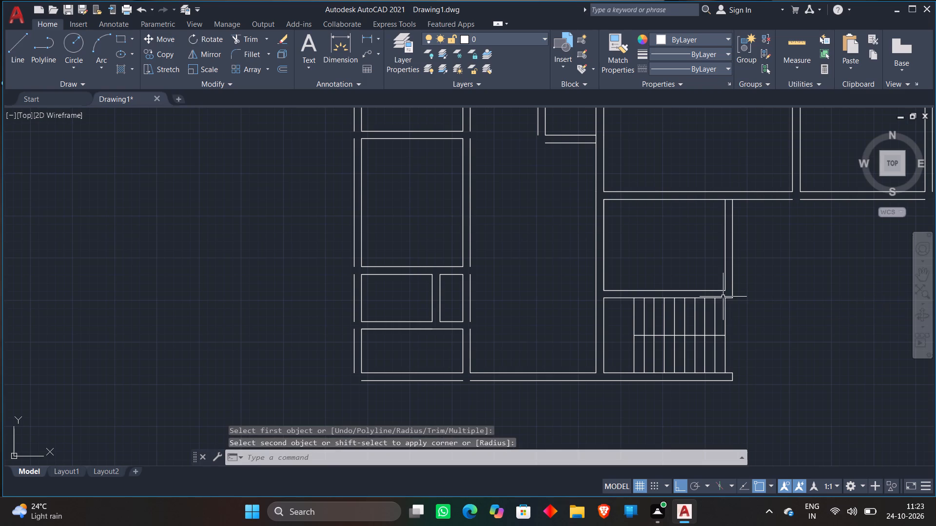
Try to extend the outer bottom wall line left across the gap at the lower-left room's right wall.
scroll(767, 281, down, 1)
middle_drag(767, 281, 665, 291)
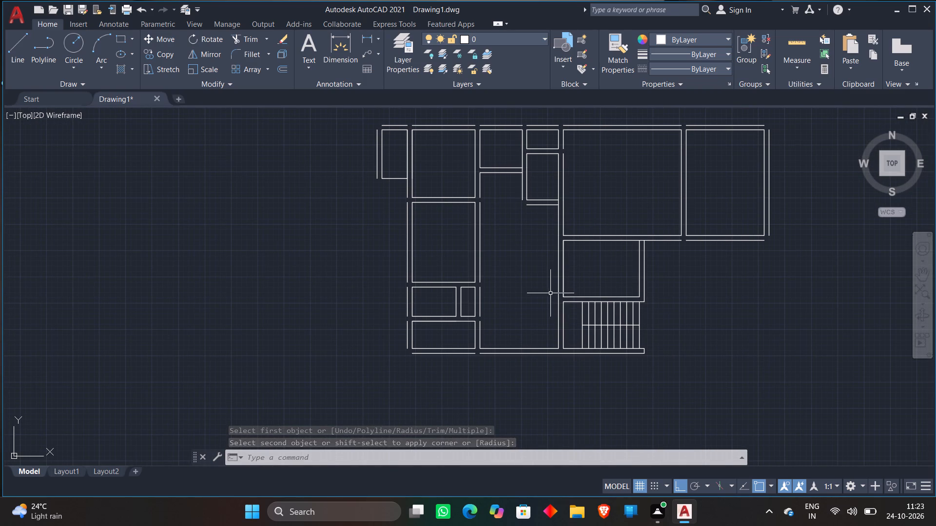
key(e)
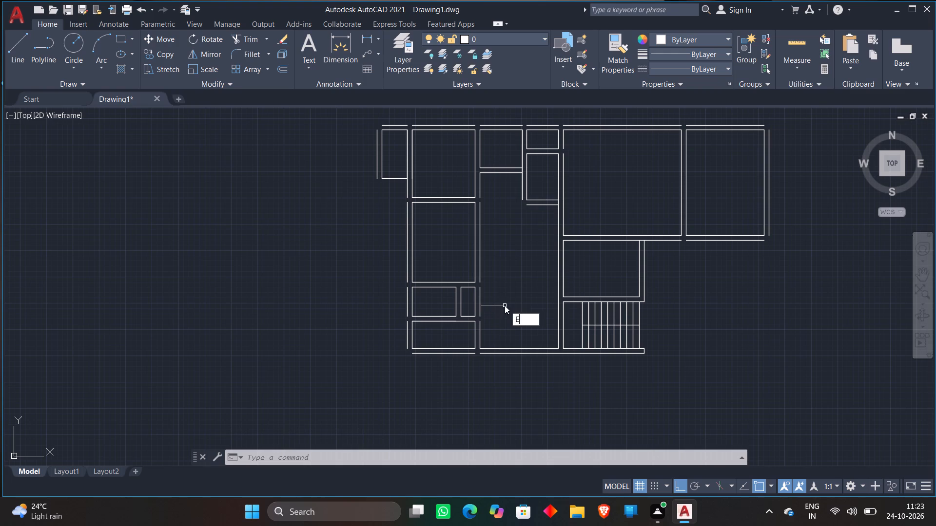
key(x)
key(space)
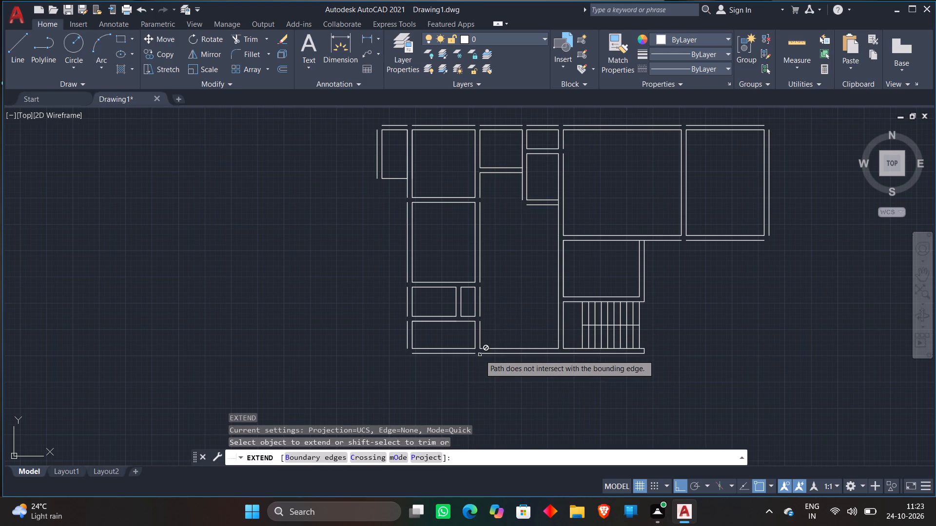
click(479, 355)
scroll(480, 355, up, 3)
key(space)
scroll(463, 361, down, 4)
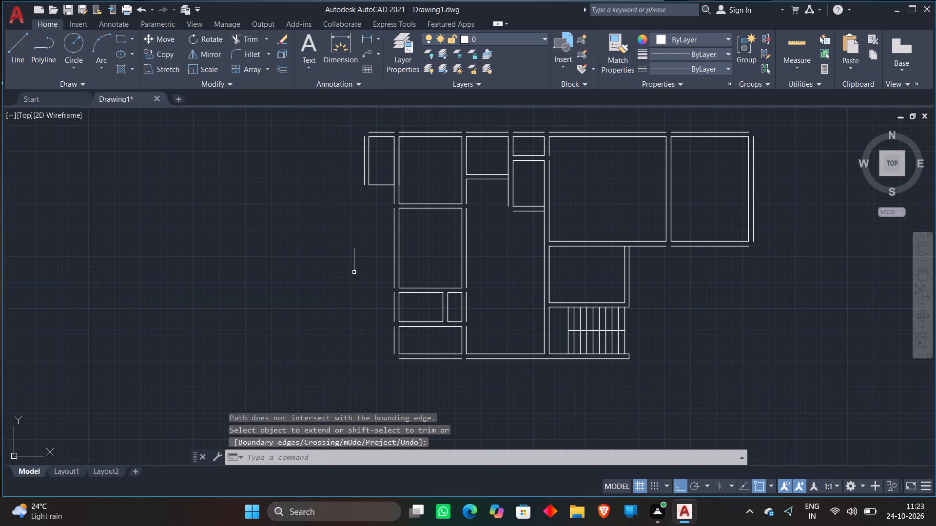
Draw a vertical line about 31' long downward from the bottom end of the plan's leftmost outer wall line.
text(L)
key(space)
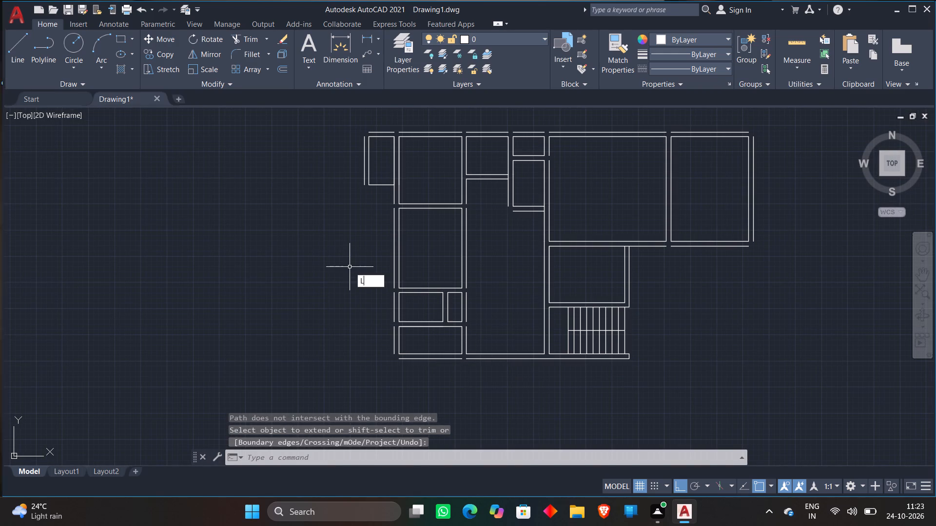
click(358, 187)
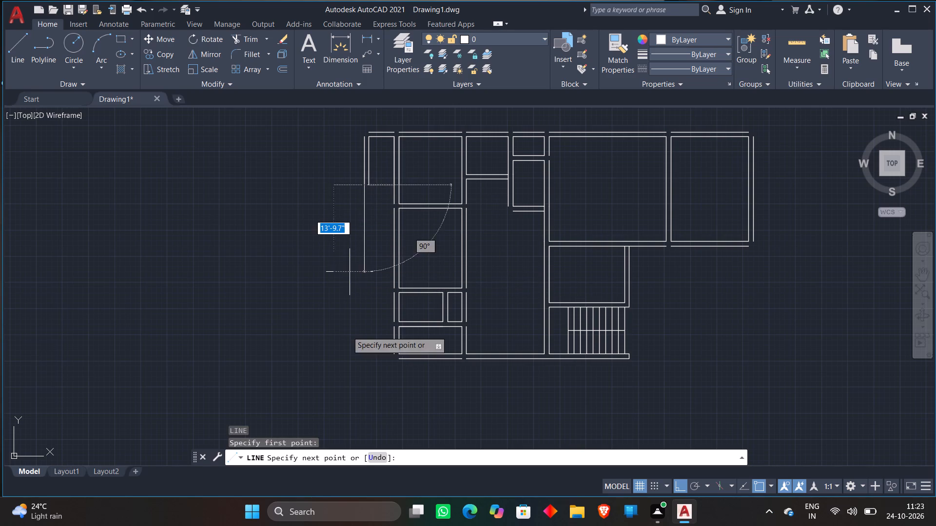
click(339, 382)
key(Escape)
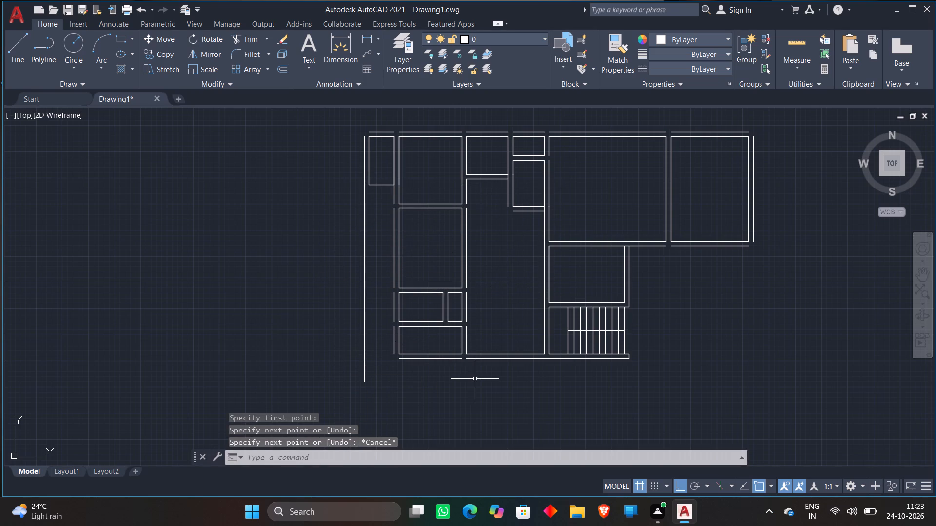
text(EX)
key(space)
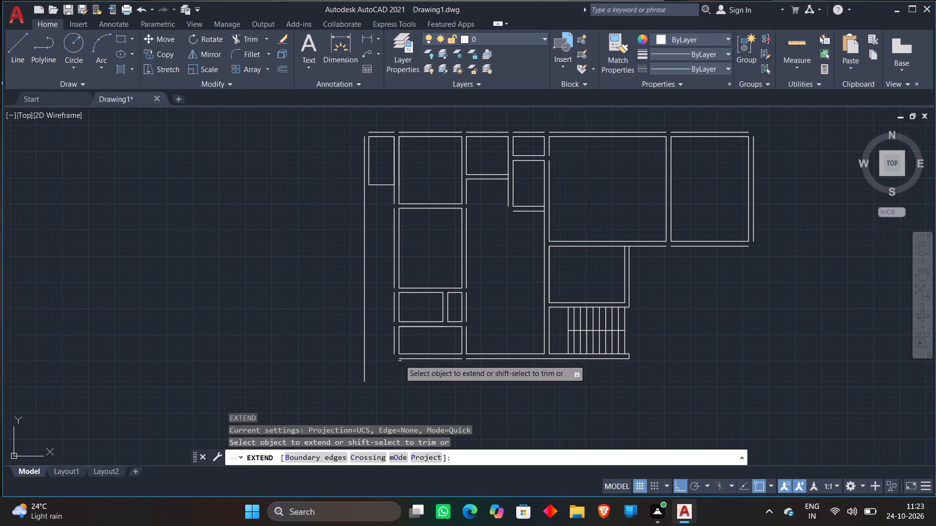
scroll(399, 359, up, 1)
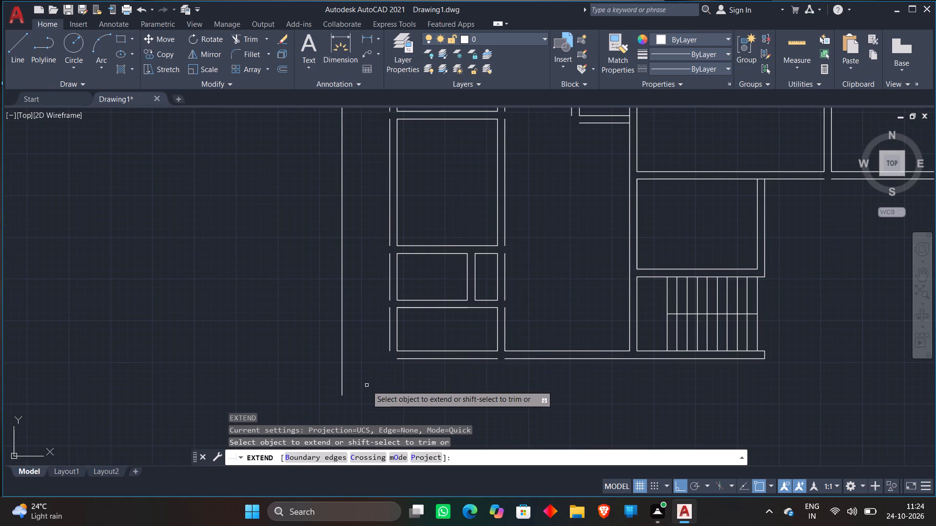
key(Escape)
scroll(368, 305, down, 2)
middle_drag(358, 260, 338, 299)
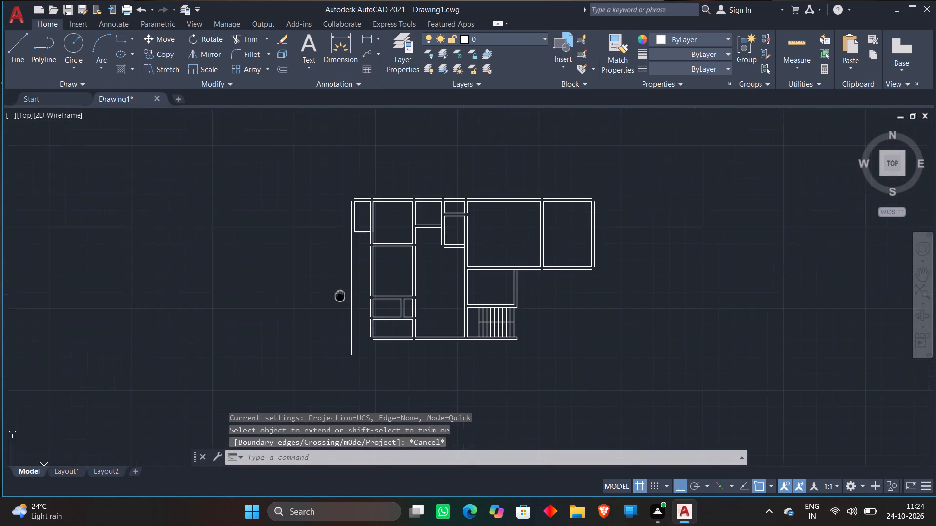
Fillet the plan's leftmost outer wall line with the outer top wall line to close the top-left corner.
middle_drag(338, 299, 308, 380)
scroll(308, 290, up, 2)
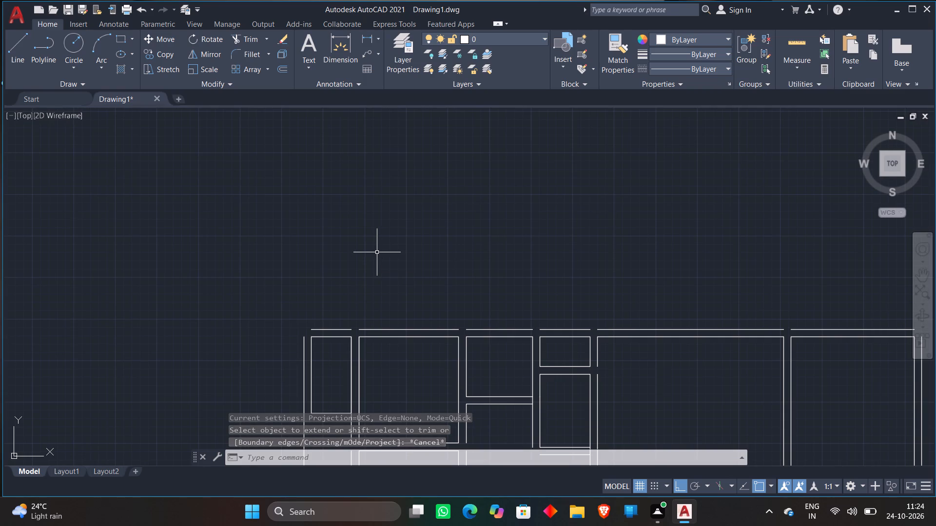
text(F)
key(space)
click(317, 326)
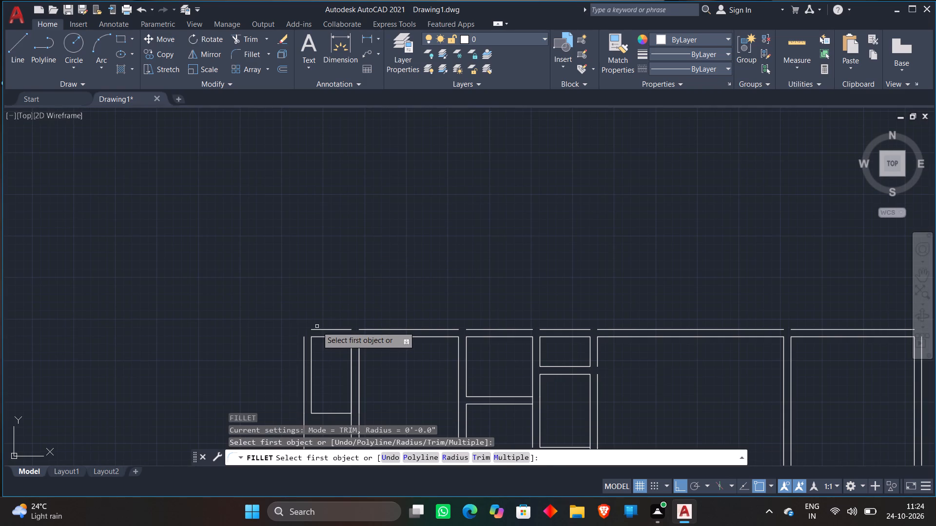
click(305, 339)
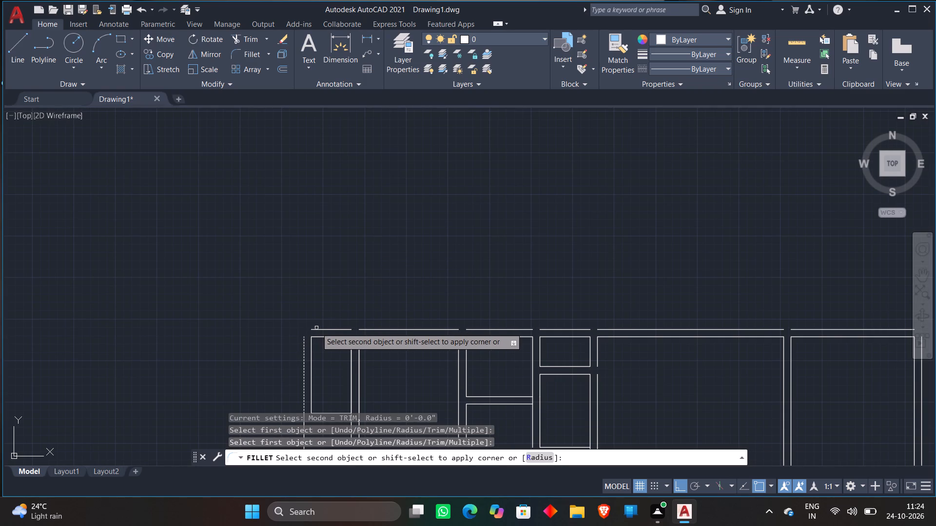
click(318, 329)
Fillet the outer top wall line with the rightmost room's outer right wall line to close the top-right corner.
scroll(354, 267, down, 2)
middle_drag(504, 276, 377, 257)
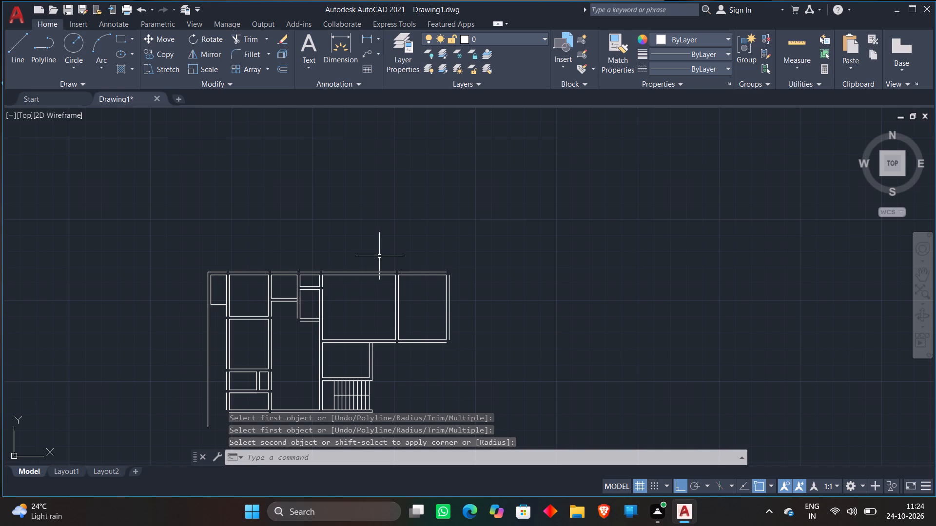
click(232, 56)
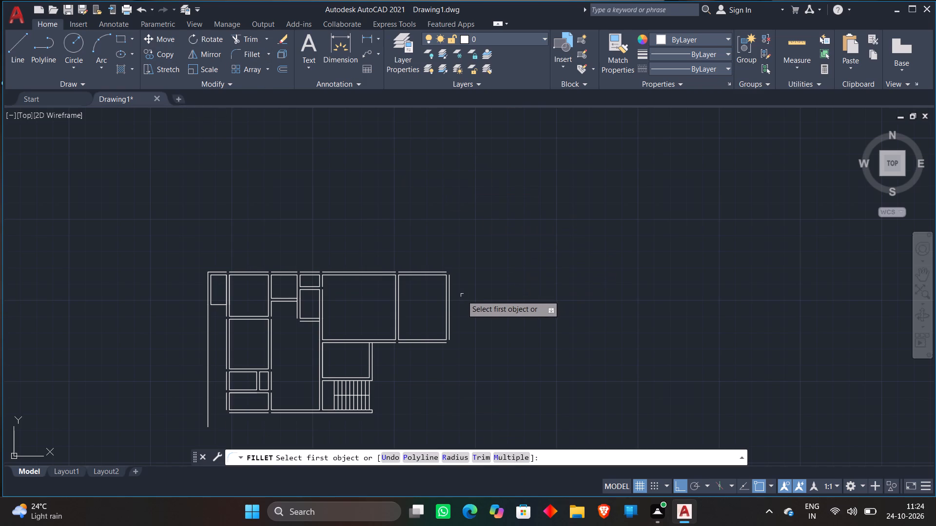
scroll(448, 298, up, 2)
click(431, 234)
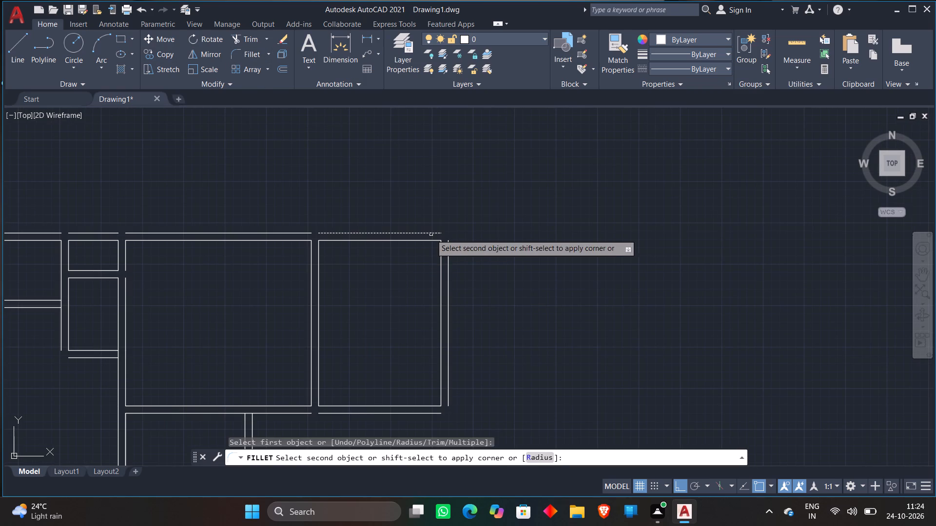
click(448, 244)
Fillet the rightmost room's outer right wall line with its outer bottom wall line to close the lower corner.
scroll(511, 209, down, 2)
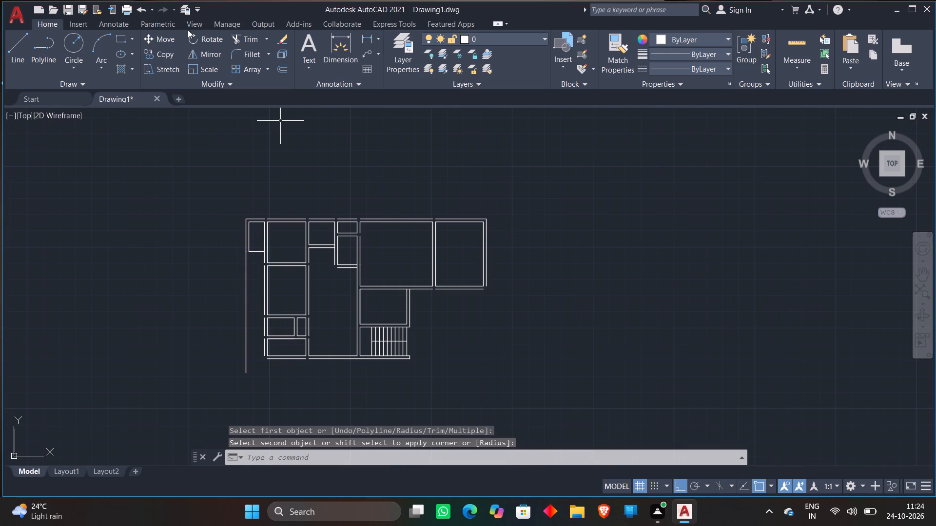
click(242, 51)
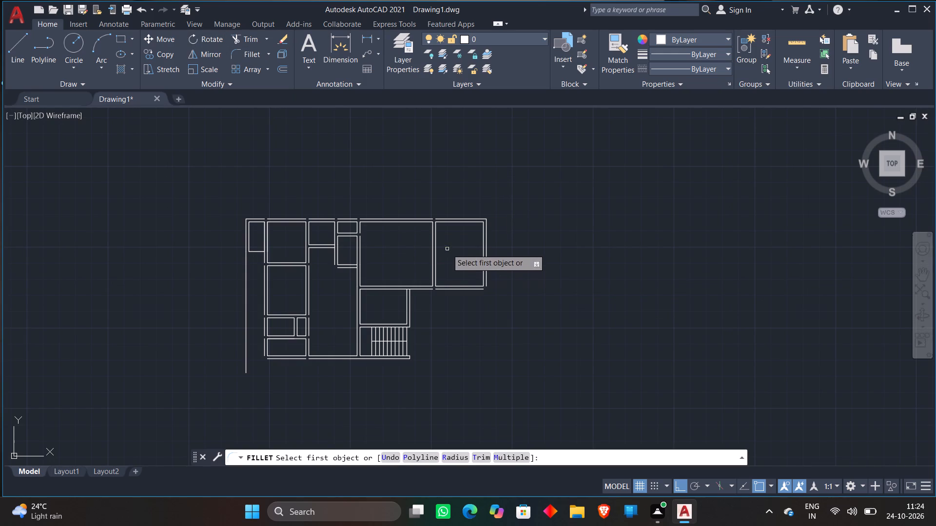
scroll(464, 284, up, 3)
click(515, 286)
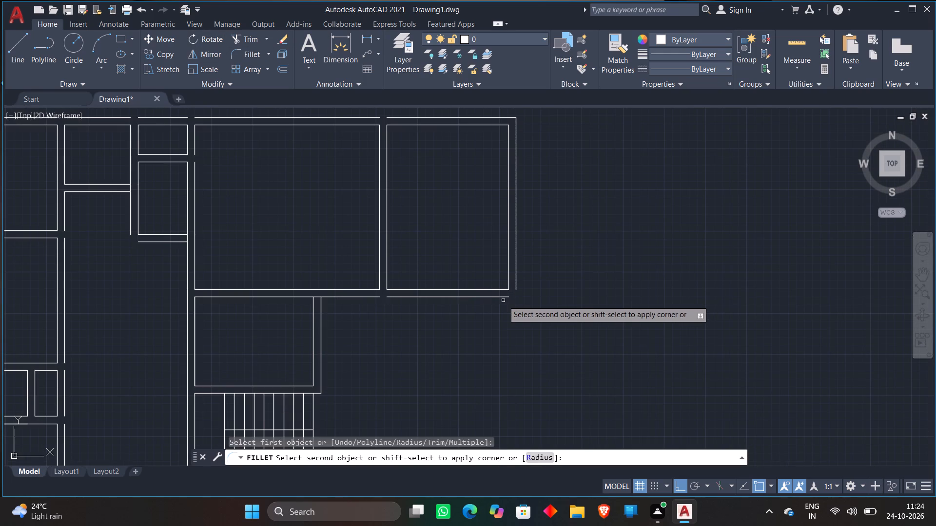
click(503, 297)
Extend the outer top wall lines and the outer bottom line of the two large right-hand rooms across their gaps.
scroll(449, 314, down, 1)
middle_drag(426, 336, 443, 312)
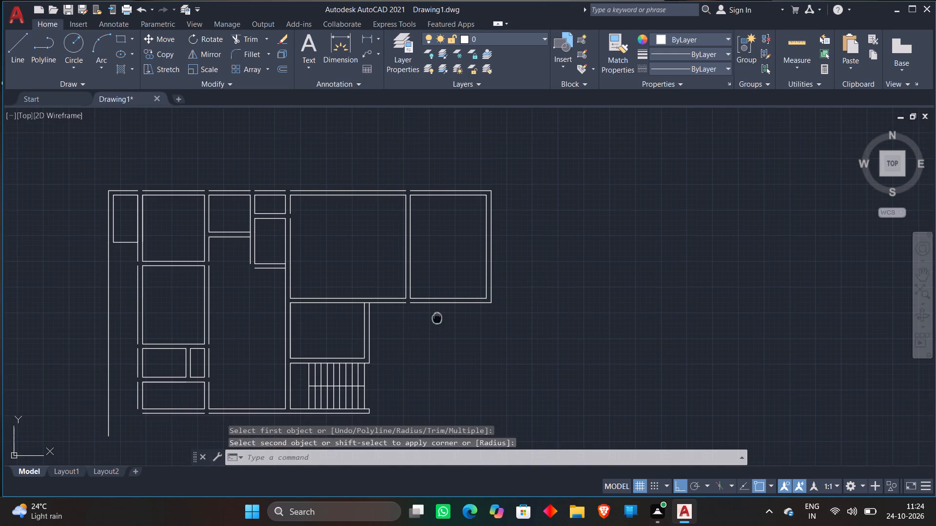
middle_drag(443, 312, 478, 291)
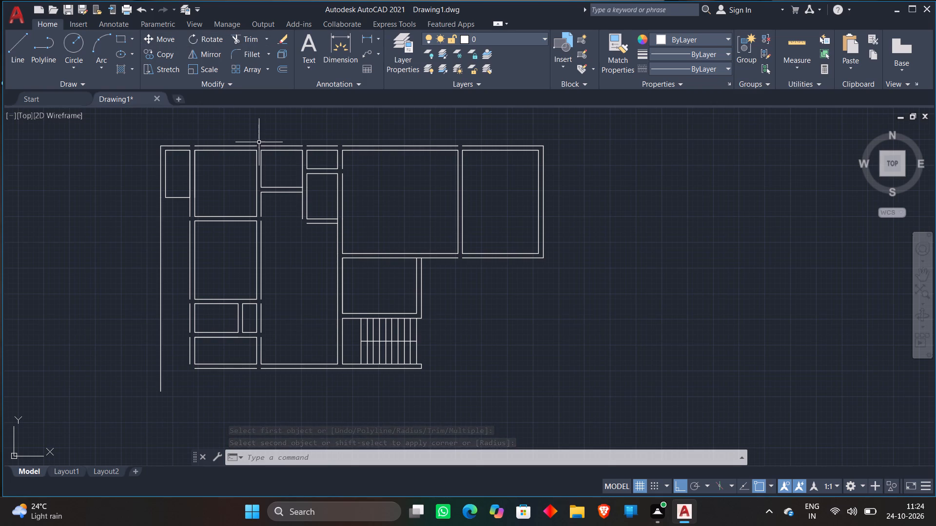
text(EX)
key(space)
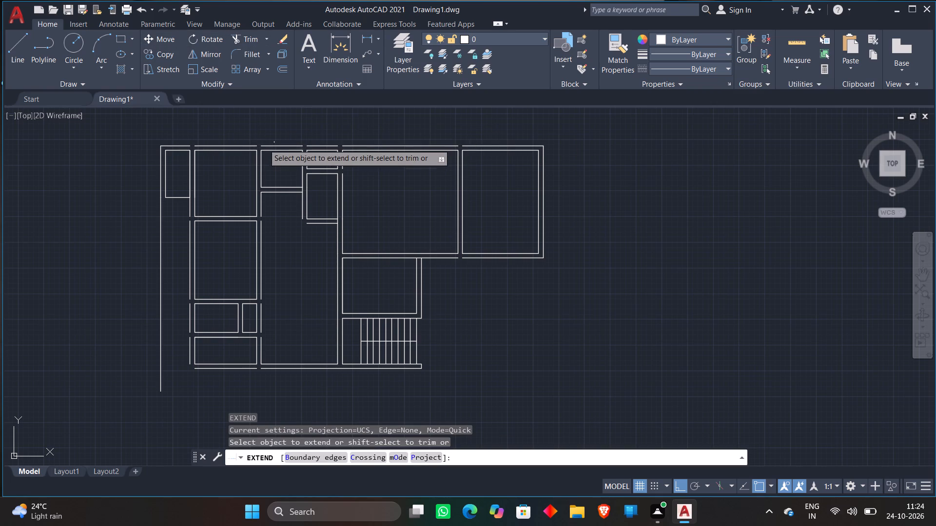
click(226, 146)
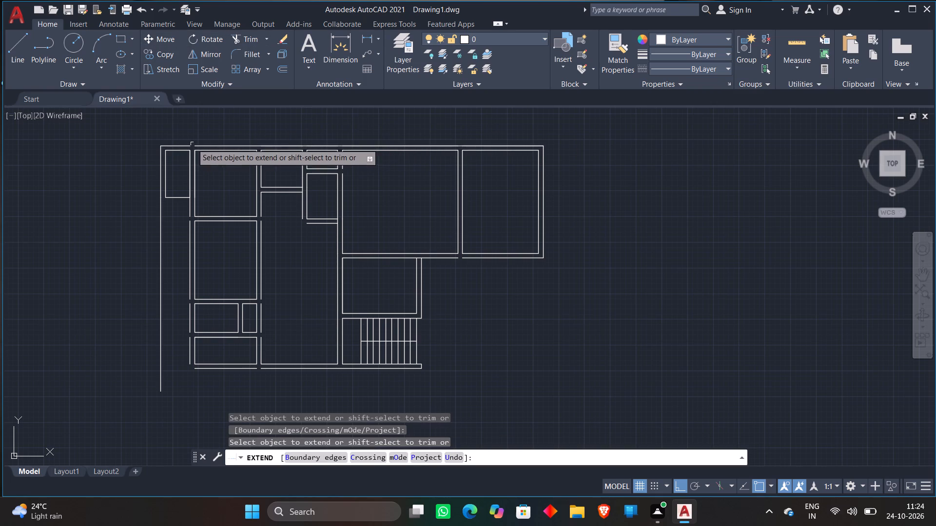
click(187, 147)
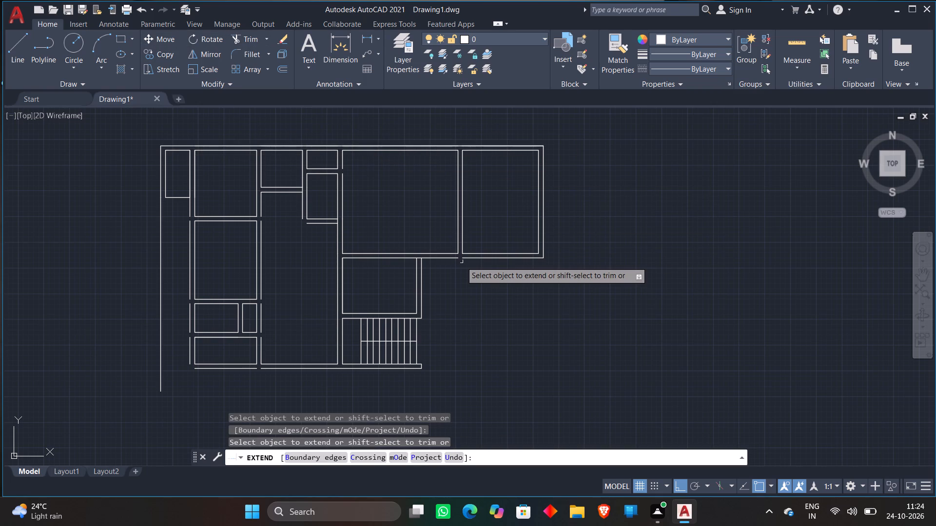
click(461, 259)
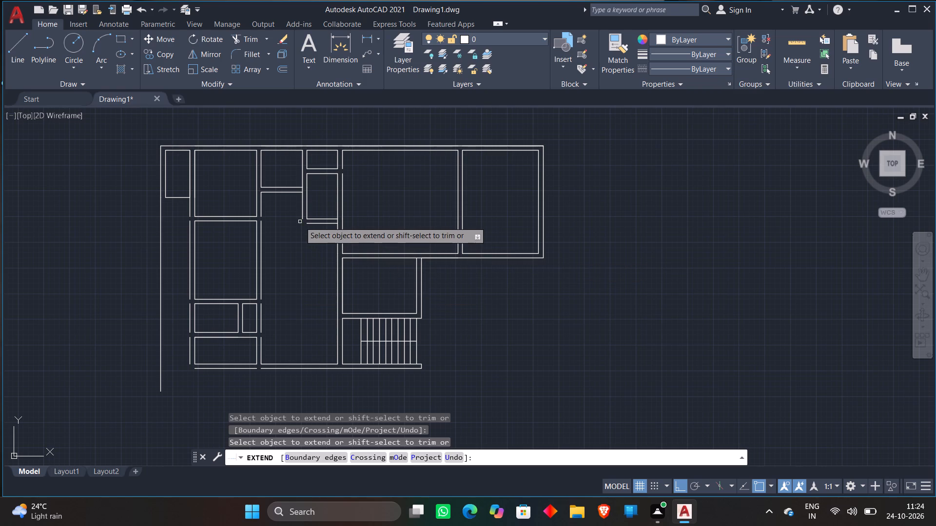
Extend the central space's left wall line and the left room column's outer left wall lines across their gaps.
click(262, 214)
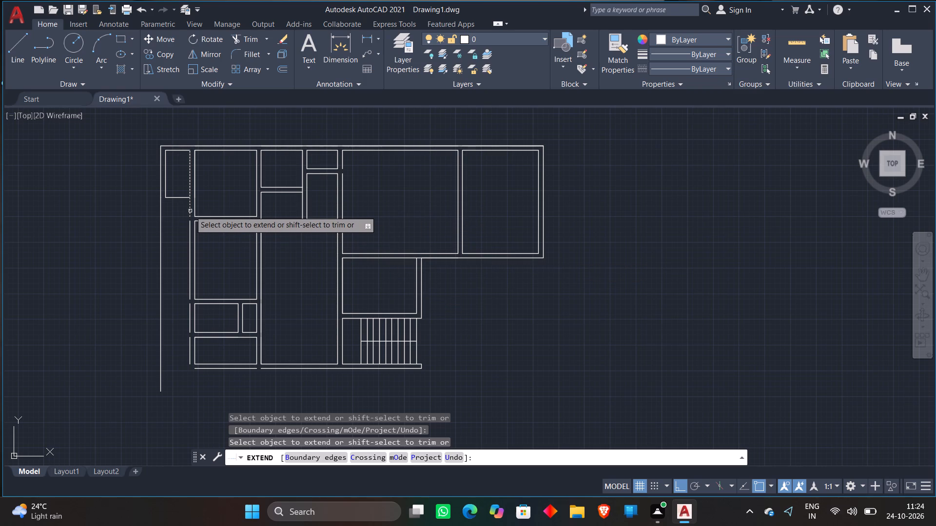
click(190, 211)
click(189, 221)
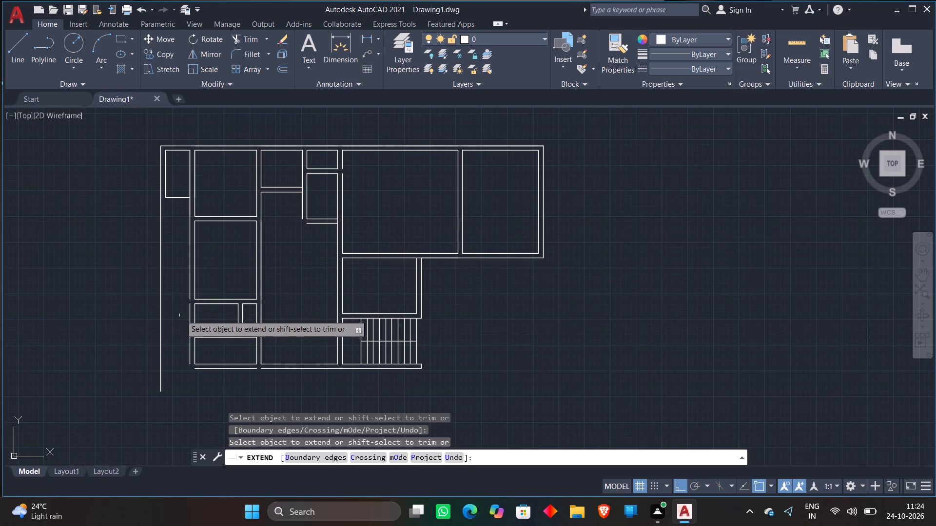
scroll(187, 318, up, 1)
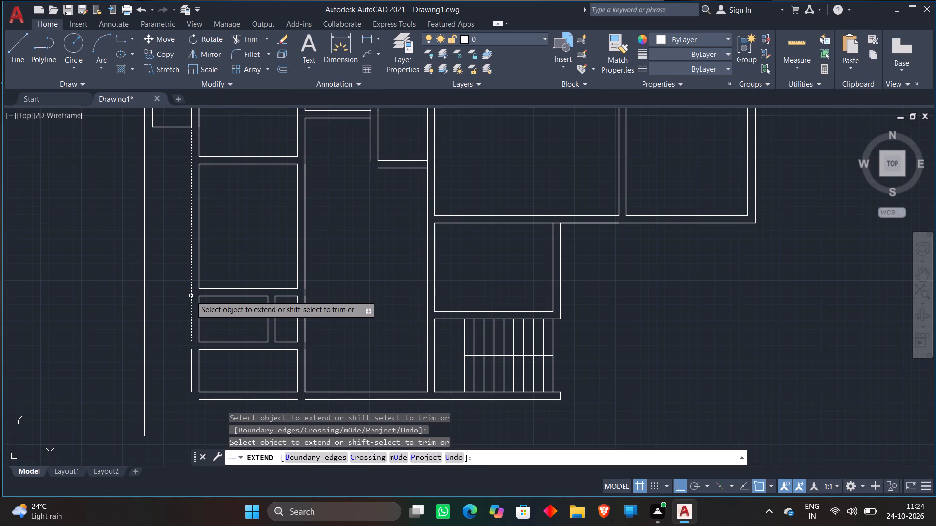
click(191, 304)
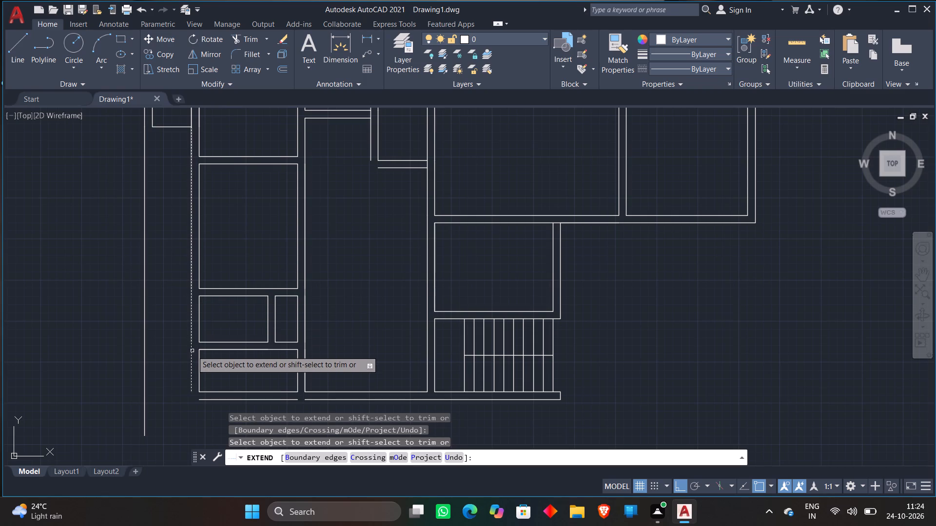
click(192, 351)
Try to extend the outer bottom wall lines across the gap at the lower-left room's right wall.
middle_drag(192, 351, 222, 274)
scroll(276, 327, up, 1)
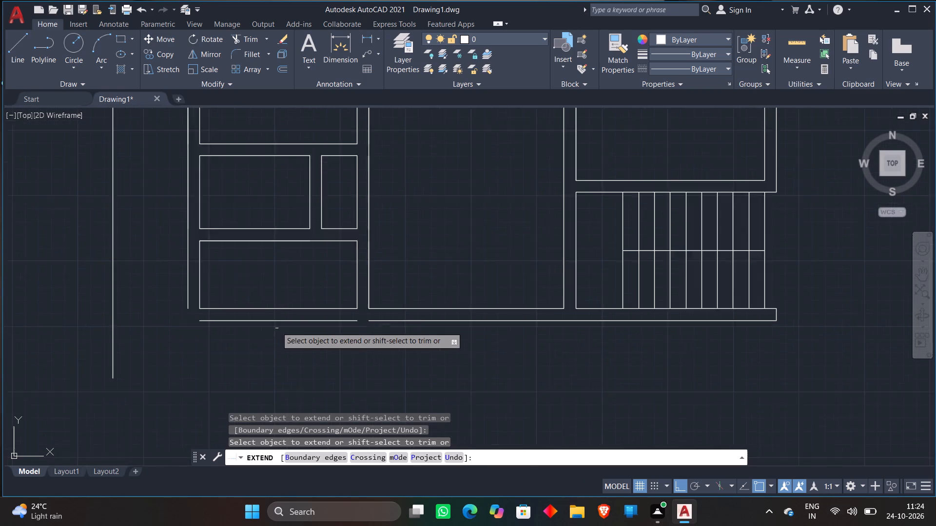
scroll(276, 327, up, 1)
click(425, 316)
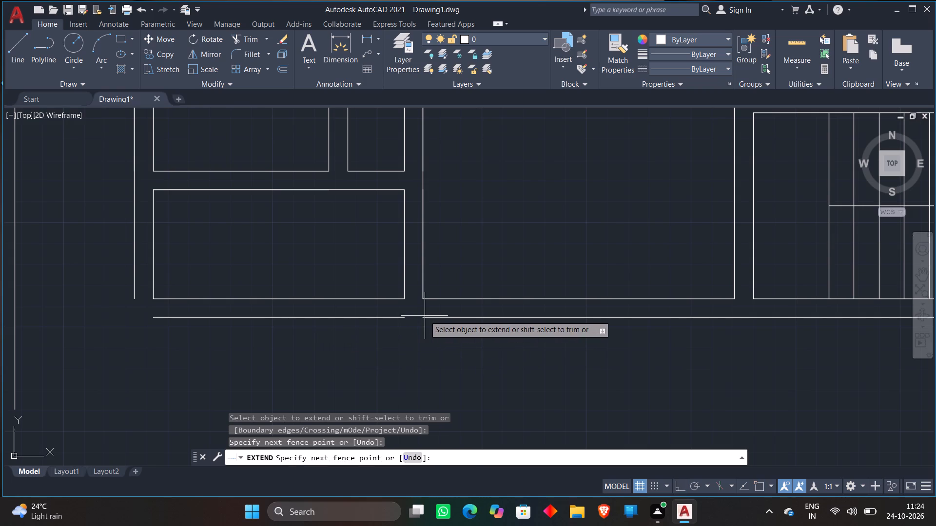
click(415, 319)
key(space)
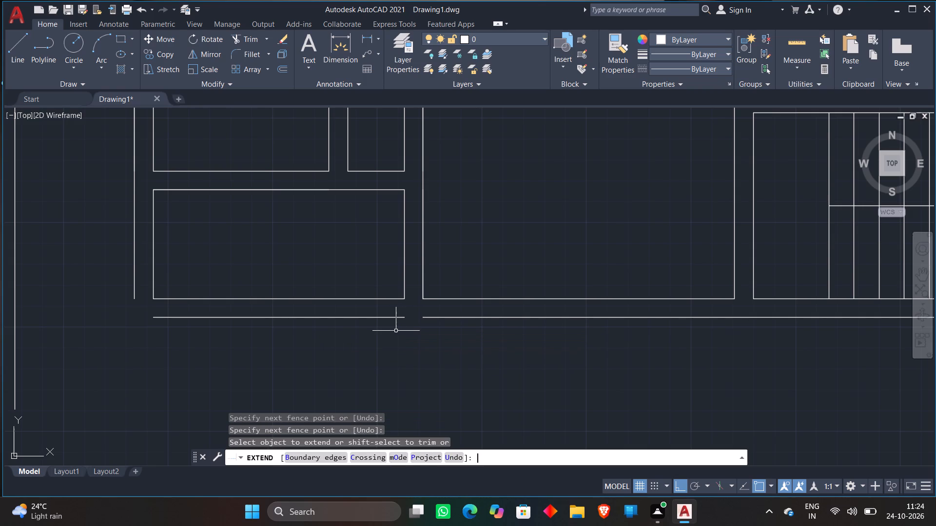
Fillet the lower-left room's outer left wall line with its outer bottom wall line to close the corner.
key(f)
key(space)
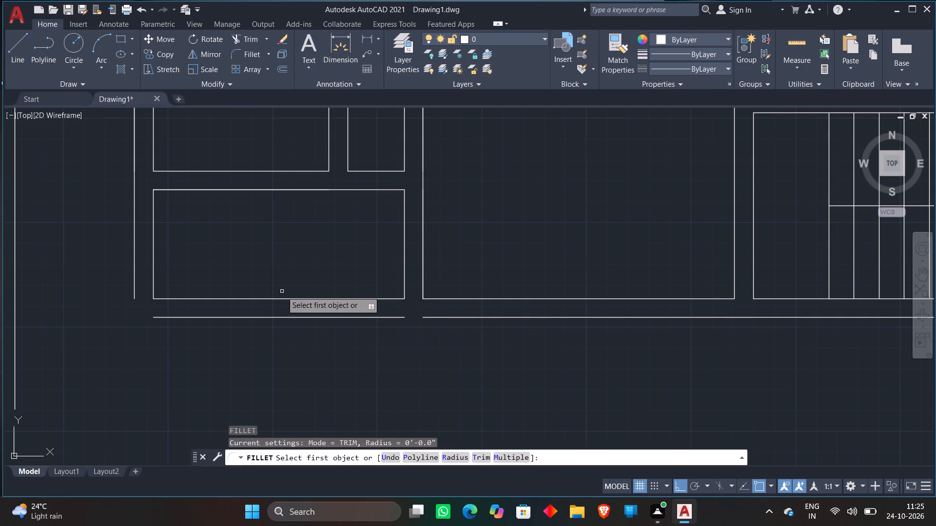
click(135, 290)
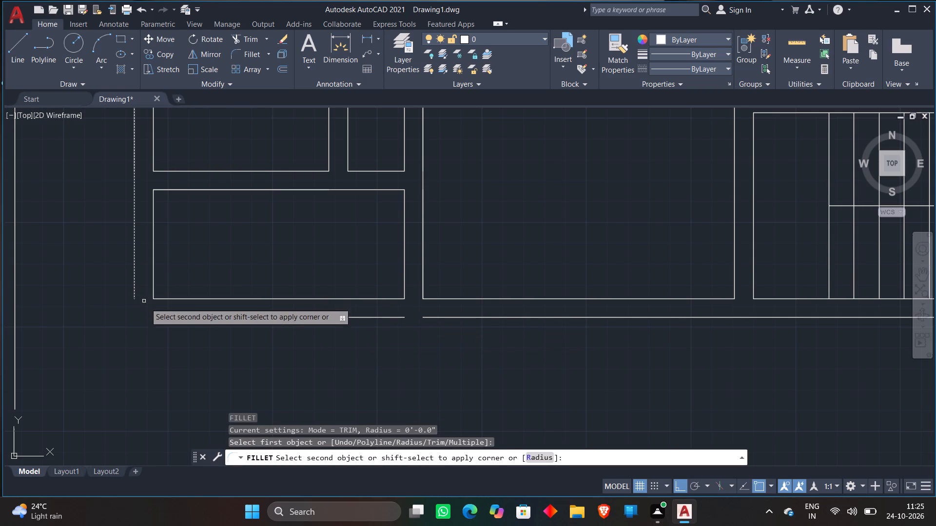
click(176, 316)
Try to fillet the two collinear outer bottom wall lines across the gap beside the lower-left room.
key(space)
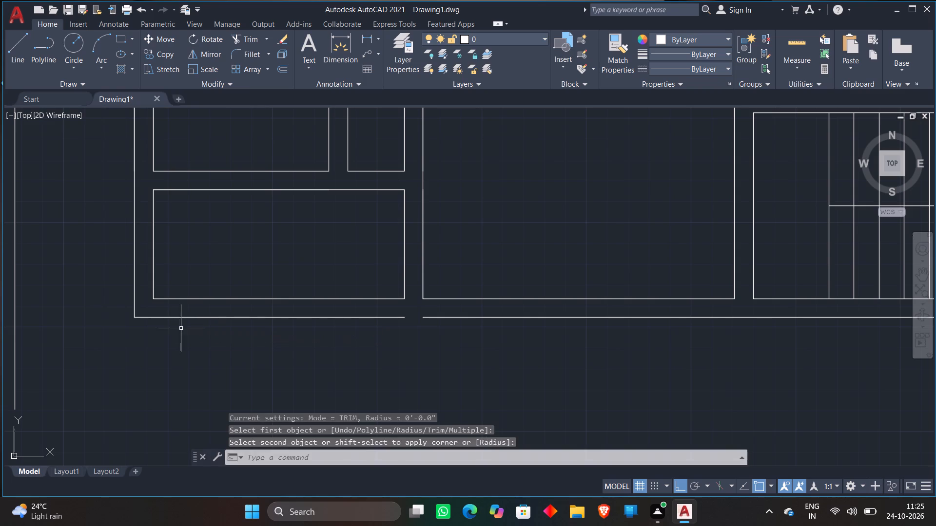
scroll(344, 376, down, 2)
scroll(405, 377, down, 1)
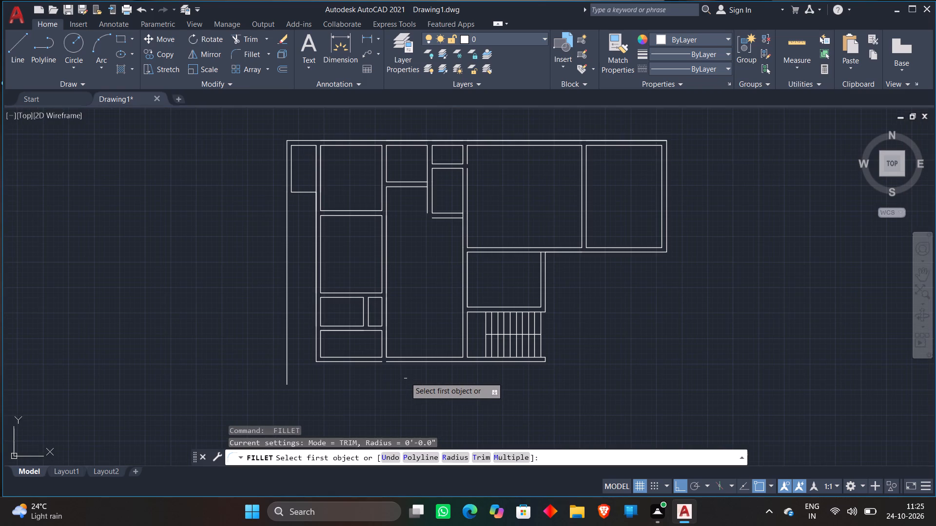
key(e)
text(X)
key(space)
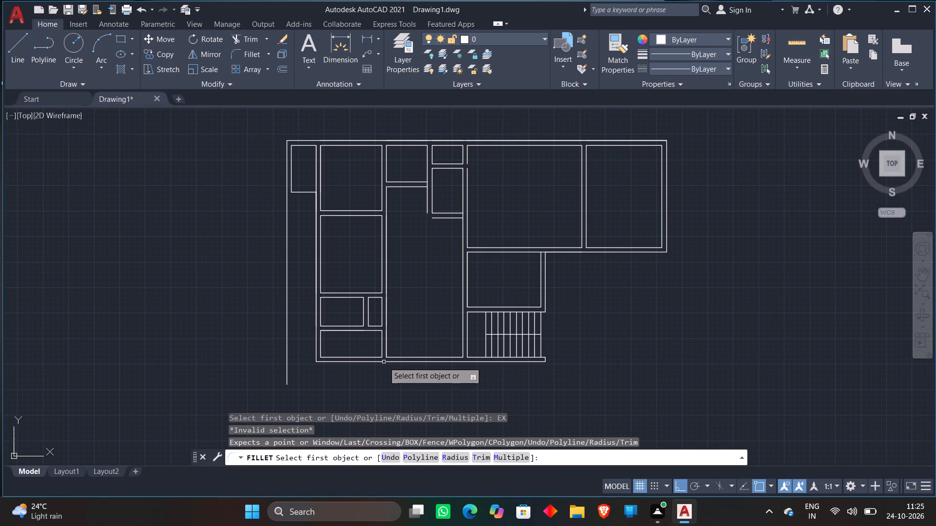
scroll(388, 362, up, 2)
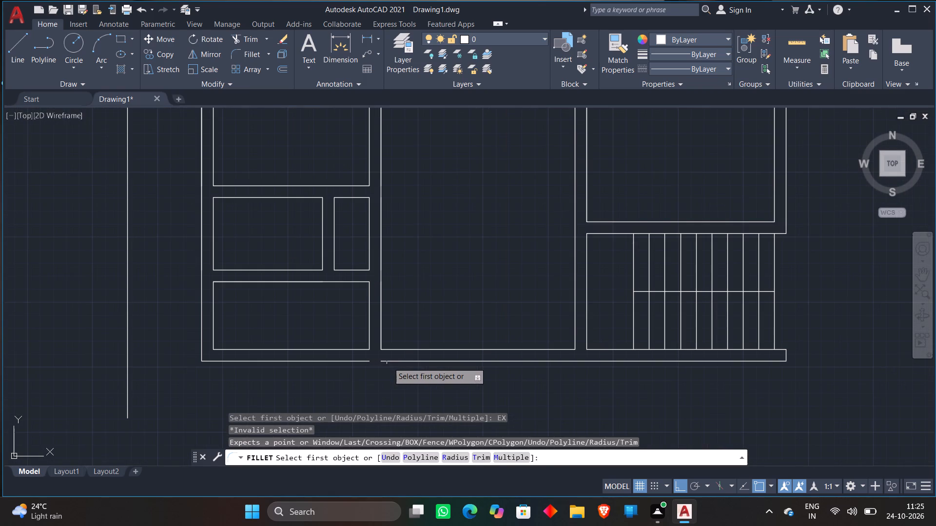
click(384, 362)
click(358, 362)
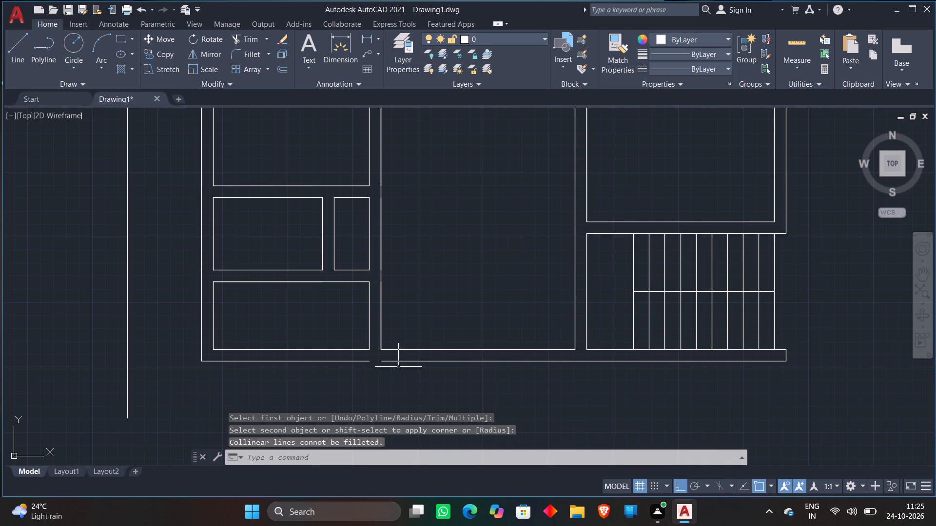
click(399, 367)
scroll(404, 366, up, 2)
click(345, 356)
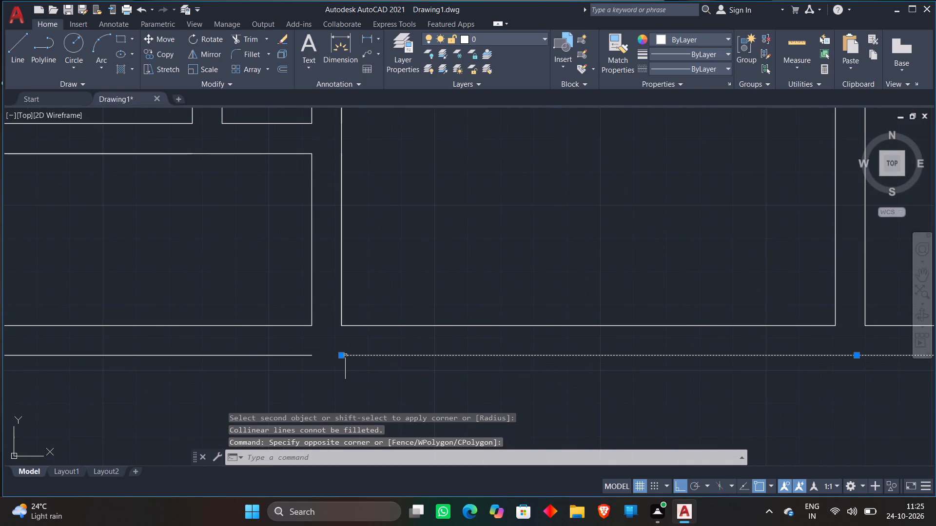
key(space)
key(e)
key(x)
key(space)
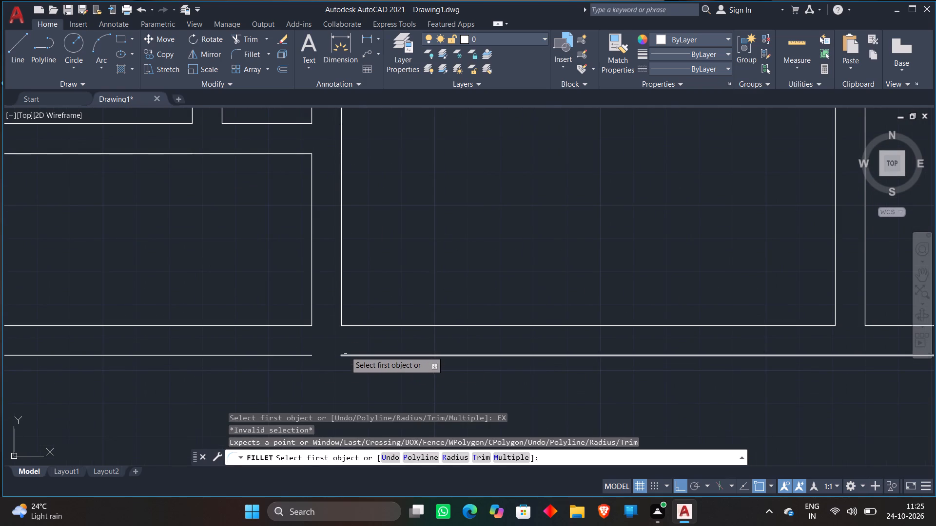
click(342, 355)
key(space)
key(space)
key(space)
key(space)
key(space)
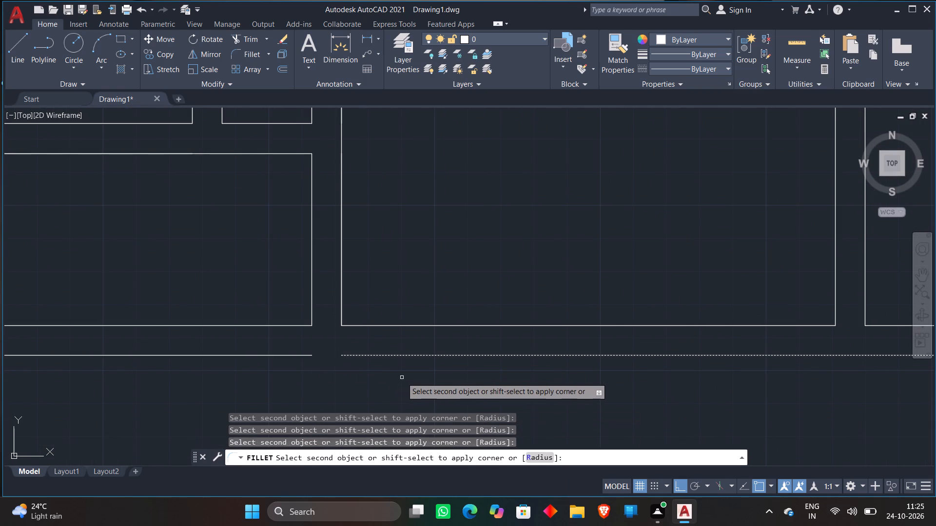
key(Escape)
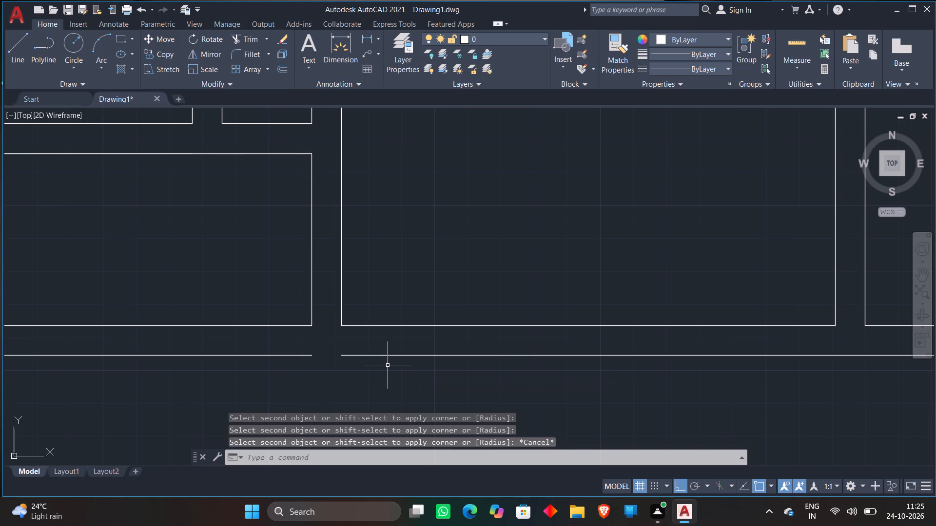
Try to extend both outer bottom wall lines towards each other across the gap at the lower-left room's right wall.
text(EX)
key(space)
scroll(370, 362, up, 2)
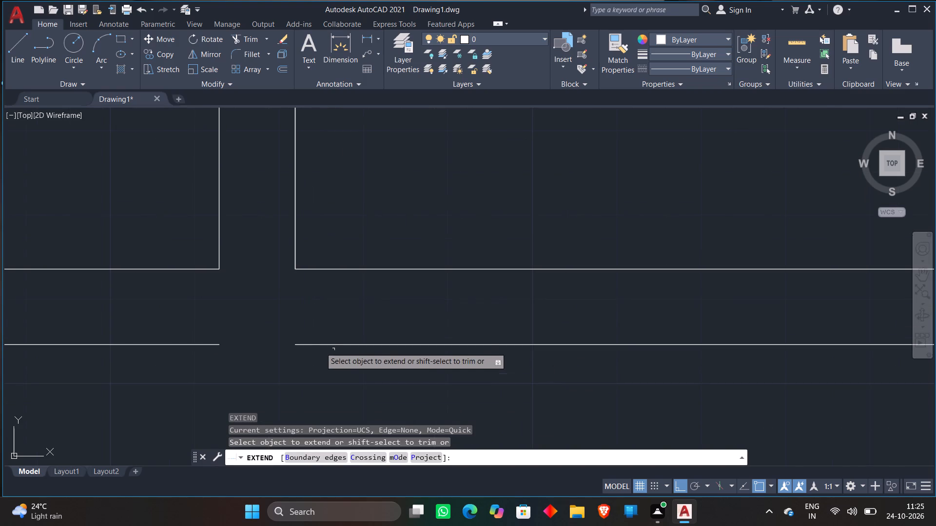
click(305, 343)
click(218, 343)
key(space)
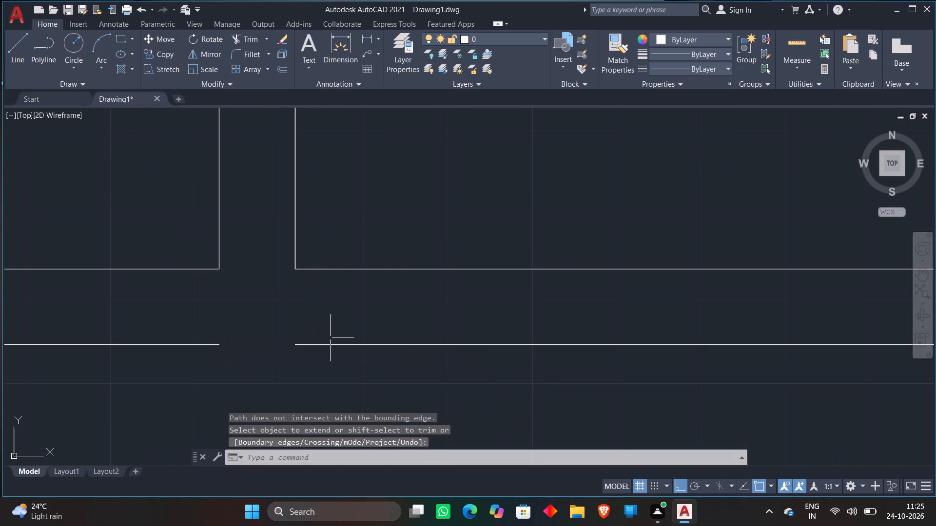
Draw a line across the gap between the two outer bottom wall lines beside the lower-left room's right wall.
click(15, 48)
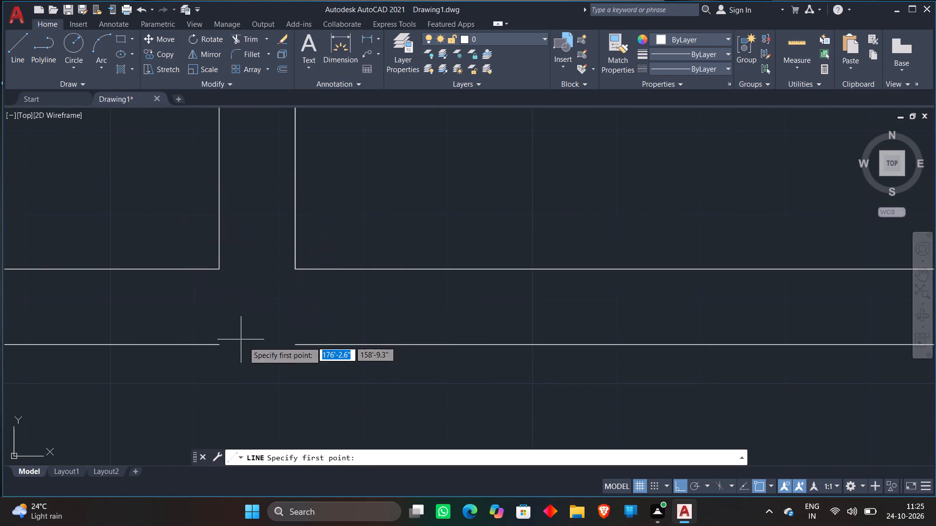
click(222, 344)
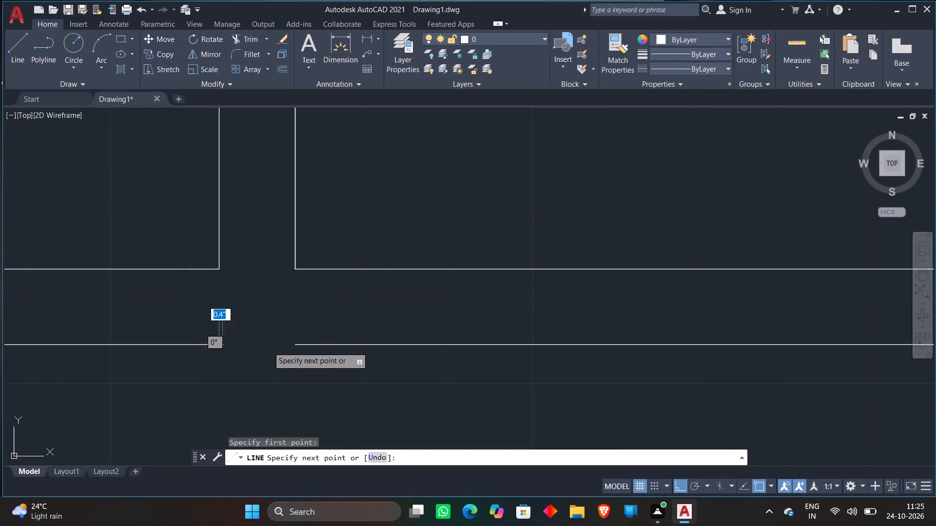
click(292, 347)
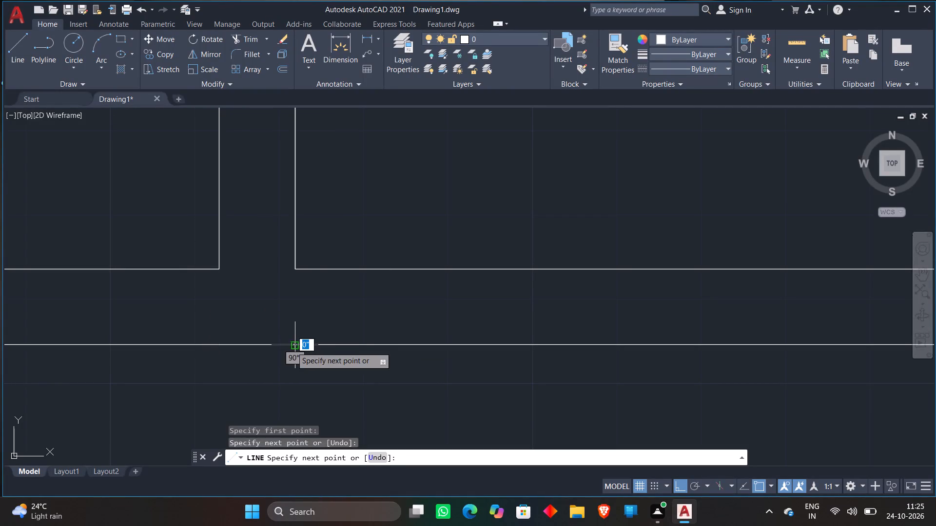
key(space)
Trim the outer wall line segment lying between the two right wall lines of the room above the staircase.
scroll(383, 297, down, 6)
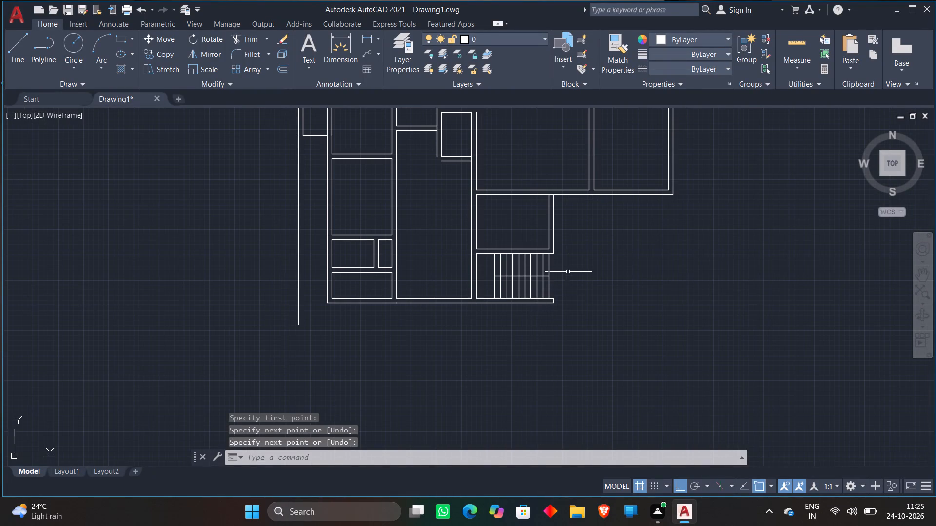
middle_drag(569, 273, 551, 336)
scroll(528, 239, up, 1)
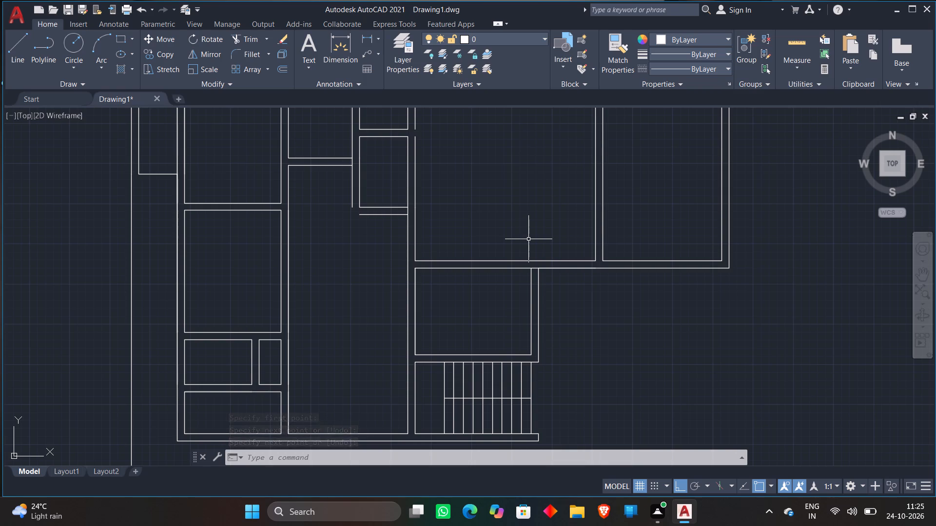
text(TR)
key(space)
scroll(539, 270, up, 3)
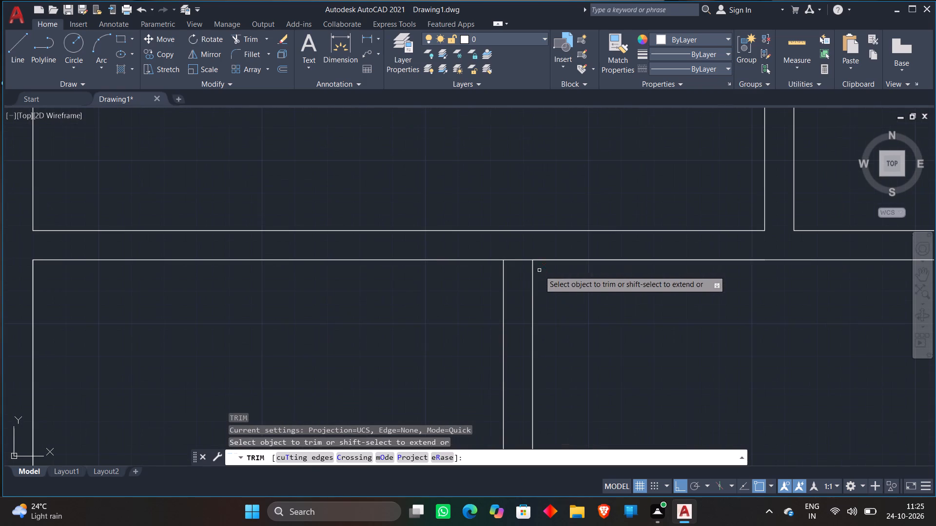
click(515, 259)
key(space)
scroll(515, 259, down, 2)
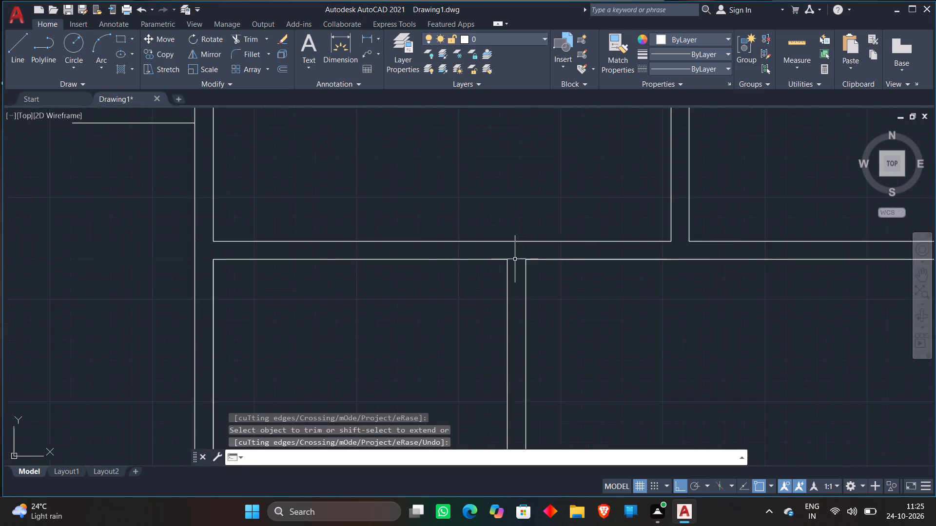
scroll(515, 259, down, 2)
key(space)
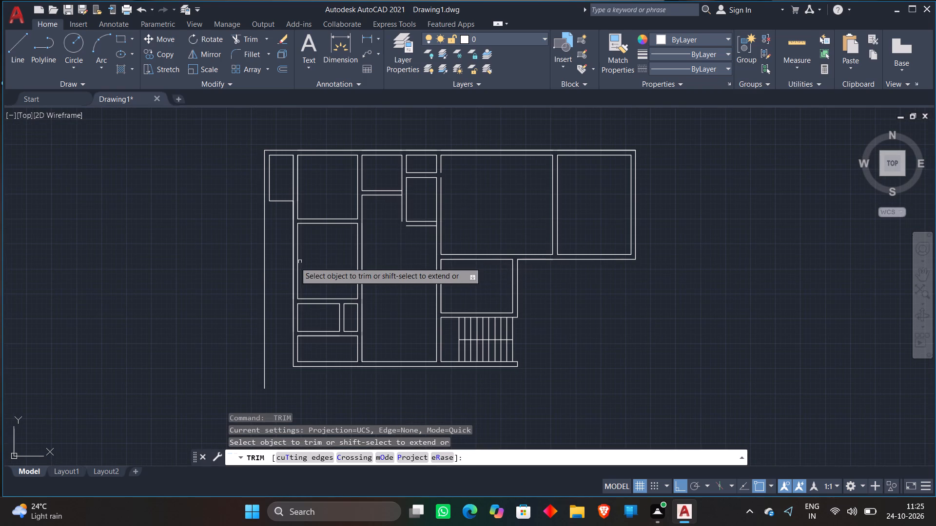
key(Escape)
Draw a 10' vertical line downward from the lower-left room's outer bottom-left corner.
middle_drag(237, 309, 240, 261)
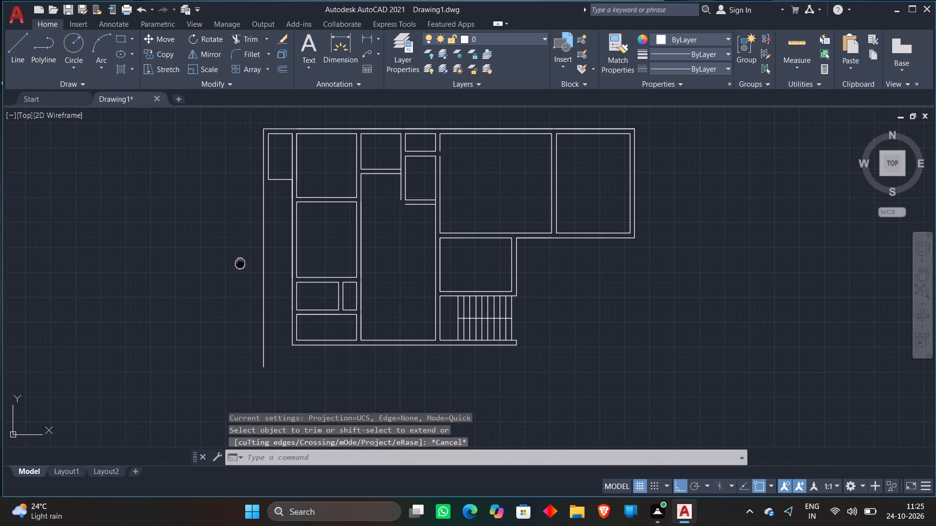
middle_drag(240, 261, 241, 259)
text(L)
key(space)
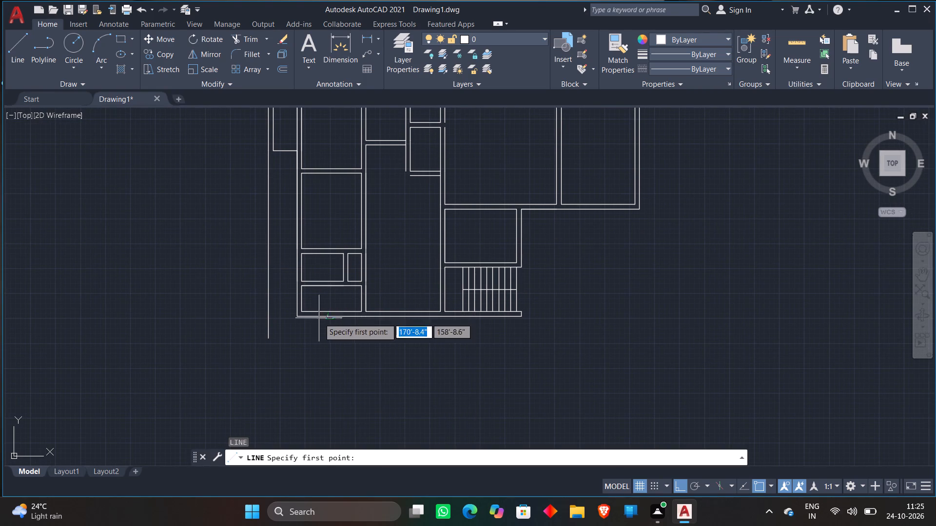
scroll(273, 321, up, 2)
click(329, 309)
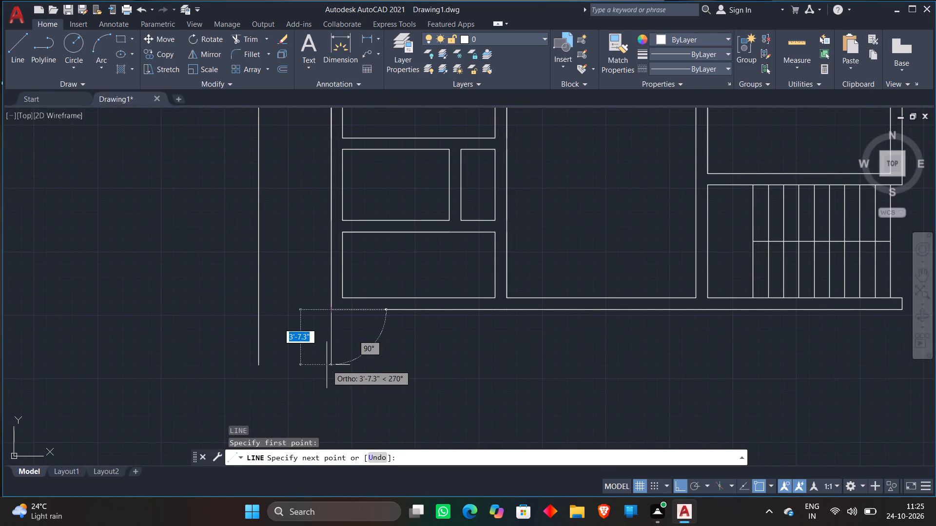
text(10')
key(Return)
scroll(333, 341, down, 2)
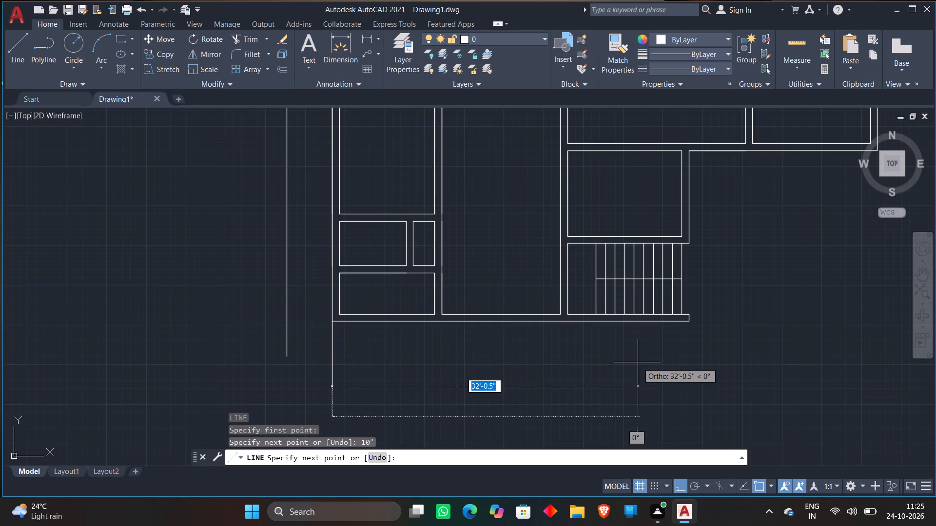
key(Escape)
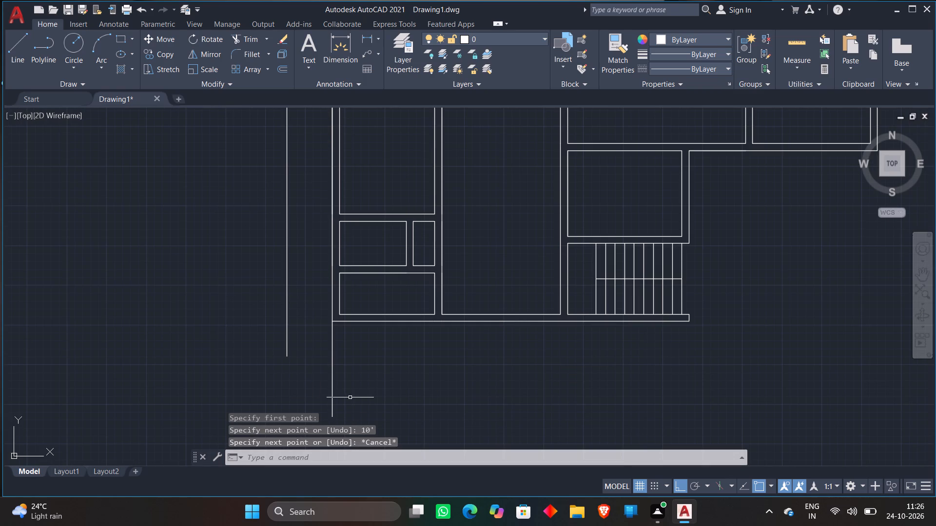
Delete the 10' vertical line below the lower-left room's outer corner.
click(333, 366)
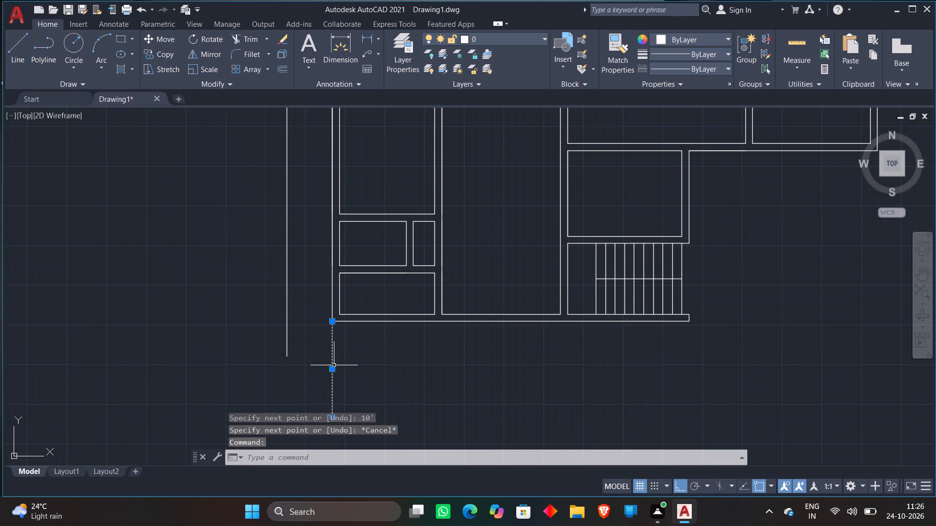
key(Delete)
Draw a 7' line down from the plan's outer bottom-left corner, continuing horizontally right to just past the staircase's outer wall.
text(L)
key(space)
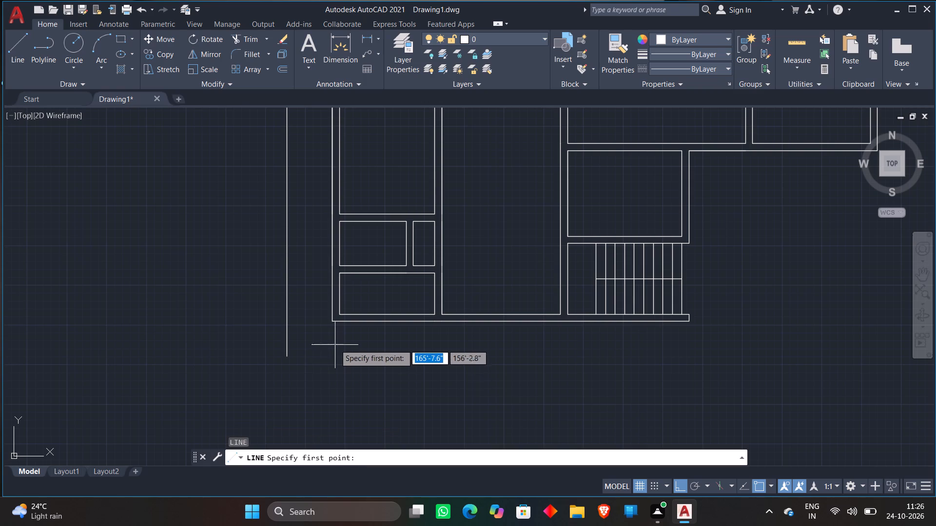
click(333, 326)
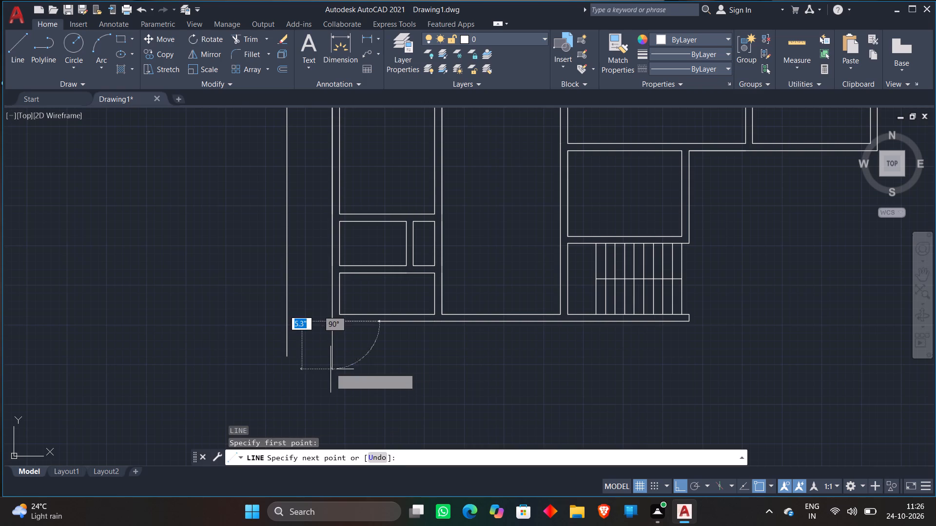
text(7')
key(Return)
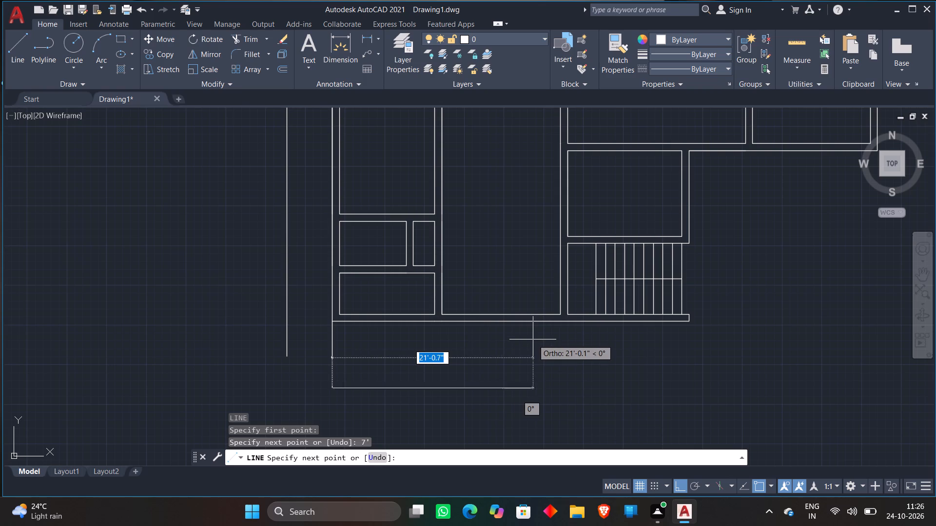
click(713, 371)
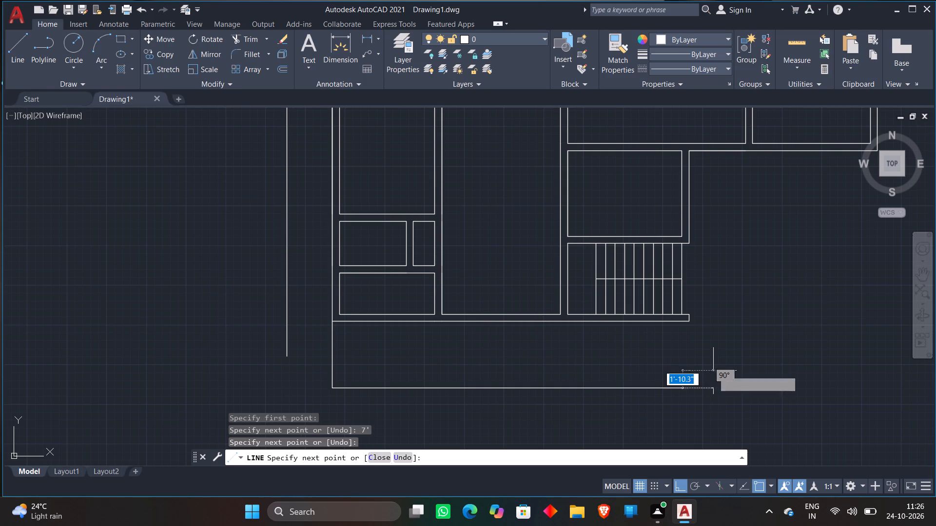
key(Escape)
Close the new strip's right end by extending the staircase's short outer wall line to the bottom line and trimming the overhang.
text(EX)
key(space)
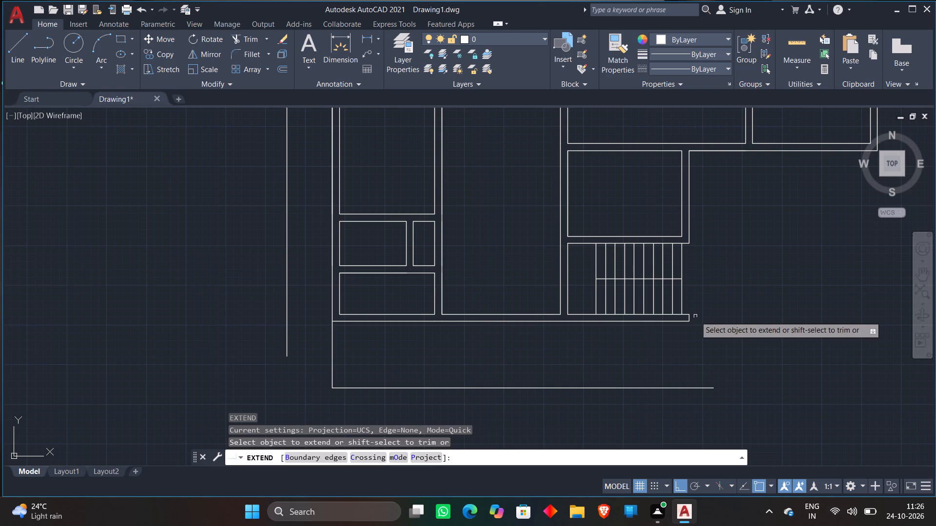
click(690, 319)
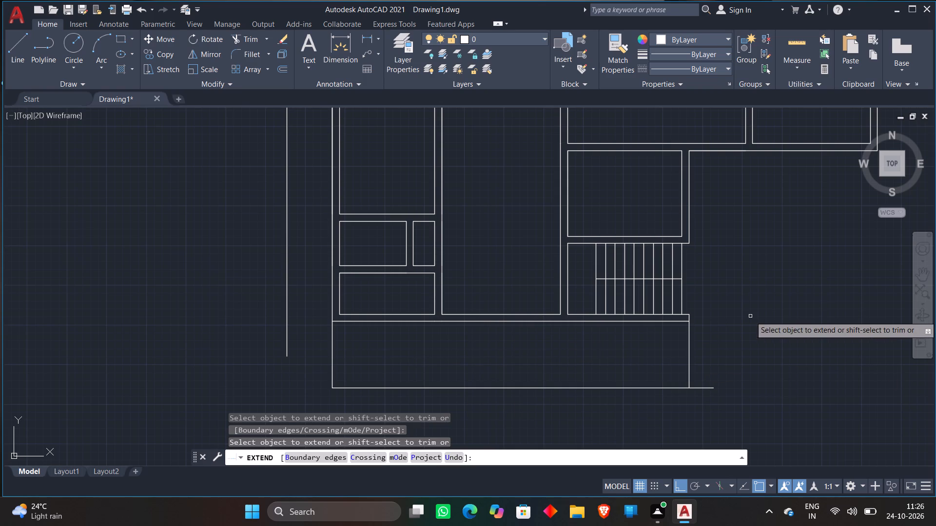
key(Escape)
text(TR)
key(space)
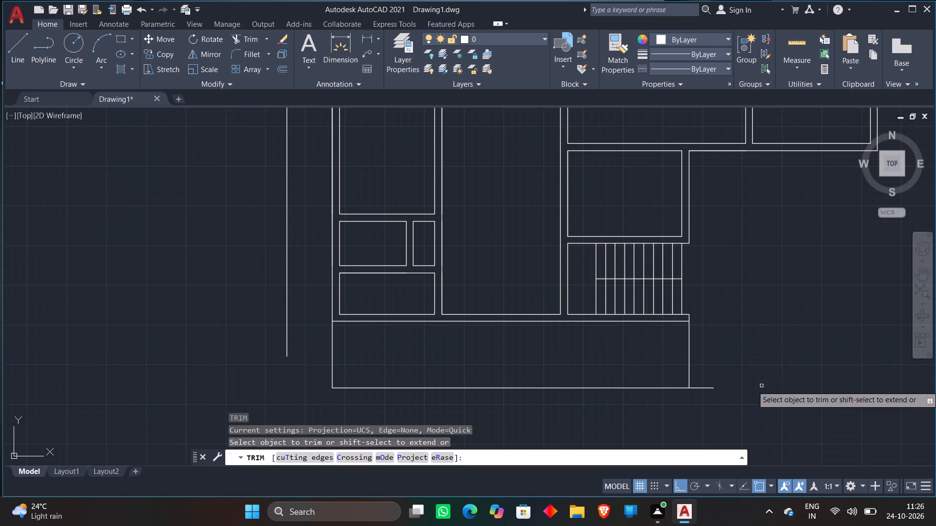
click(704, 389)
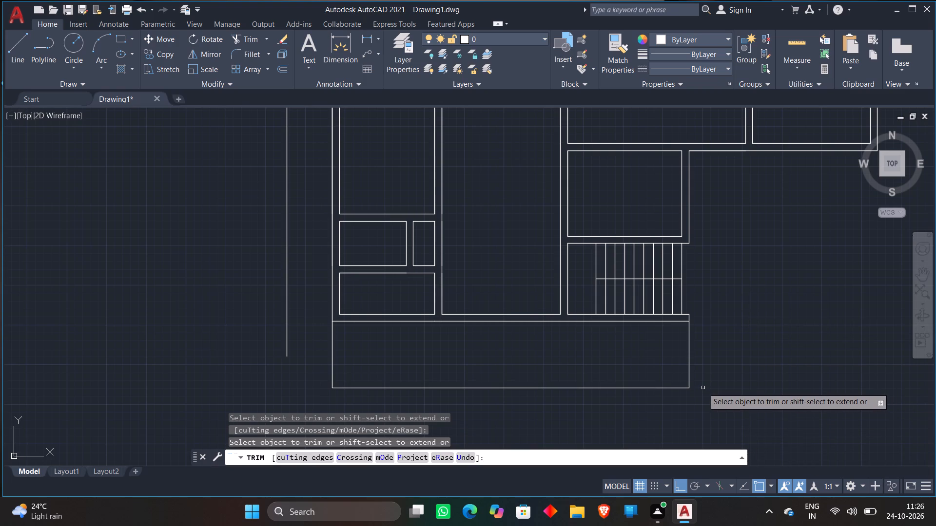
key(Escape)
Offset the new strip's bottom line 9" outward, below the strip.
key(o)
key(Return)
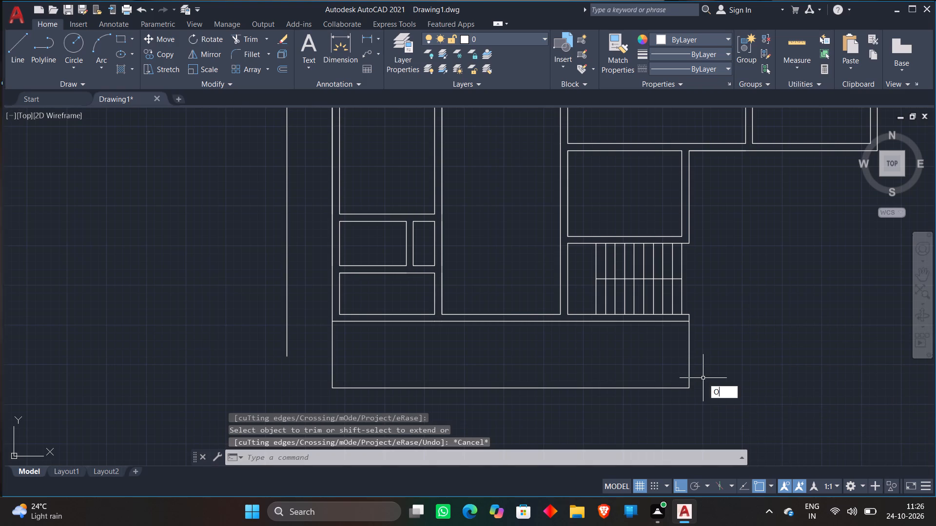
key(9)
key(shift+quotedbl)
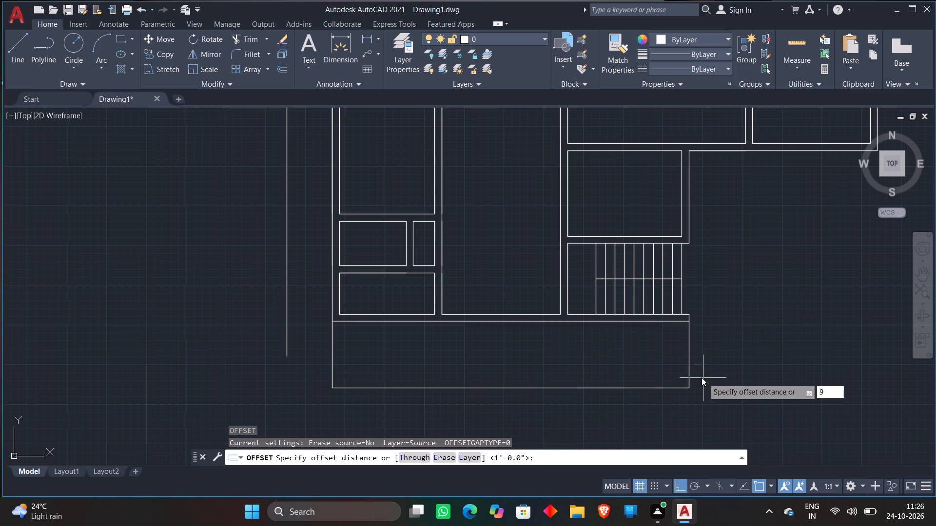
key(Return)
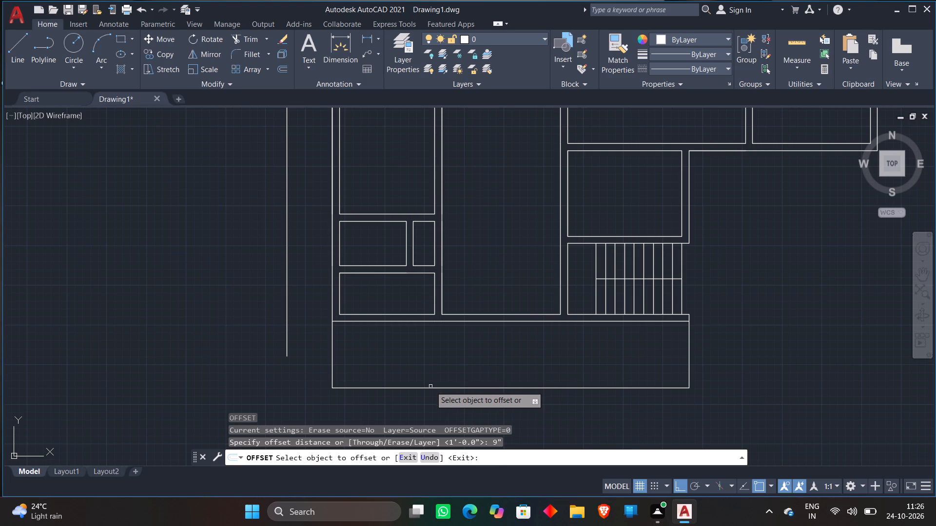
click(430, 387)
click(424, 402)
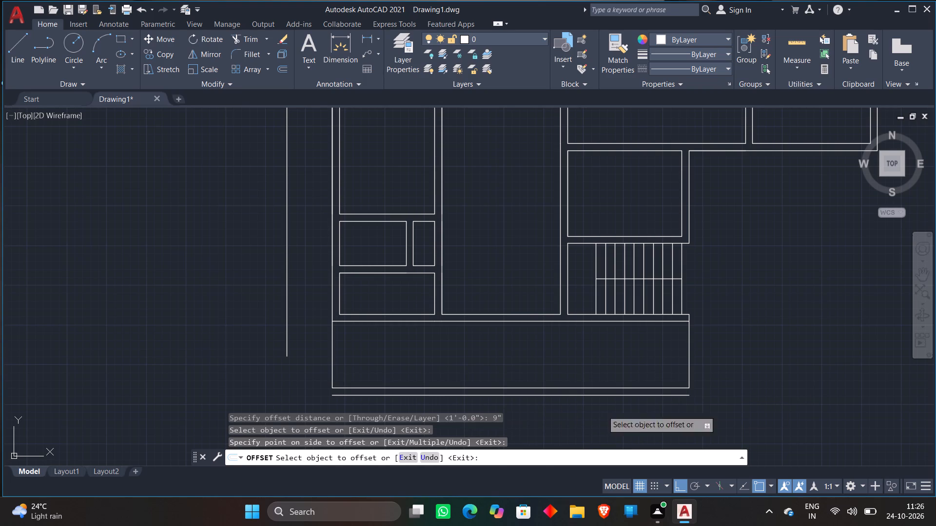
key(Escape)
Extend the strip's right and left end lines down to the offset bottom line.
key(e)
key(x)
key(space)
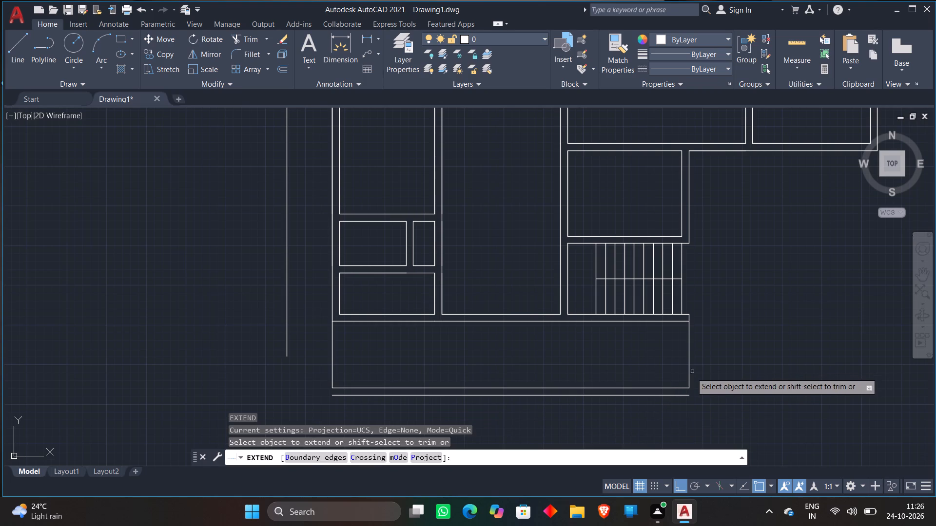
click(688, 378)
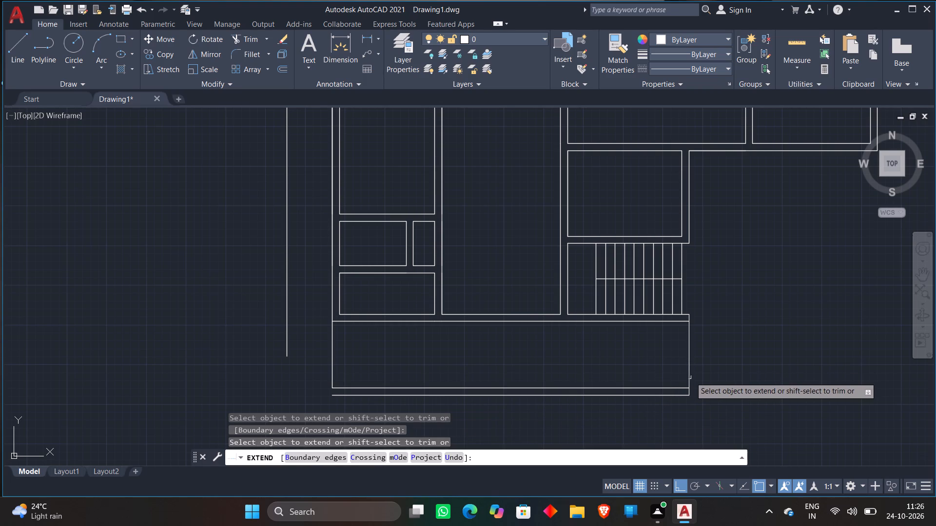
scroll(735, 353, down, 2)
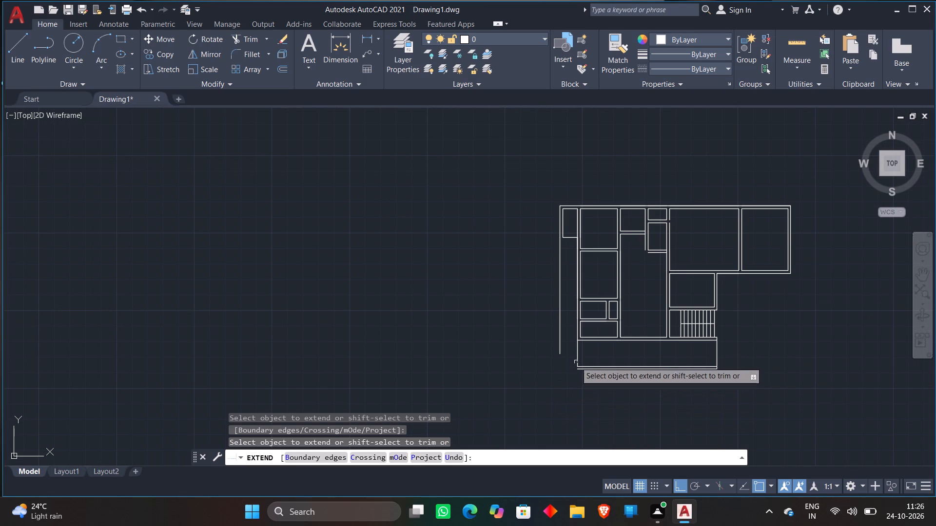
scroll(576, 362, up, 2)
click(577, 360)
key(Escape)
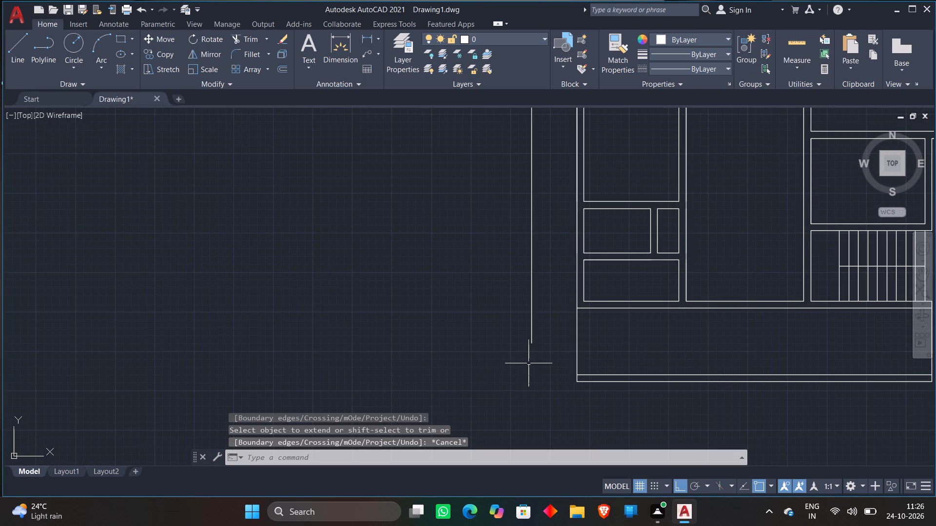
Draw a horizontal line left from the strip's outer bottom-left corner, past the far-left outer vertical line.
text(L)
key(space)
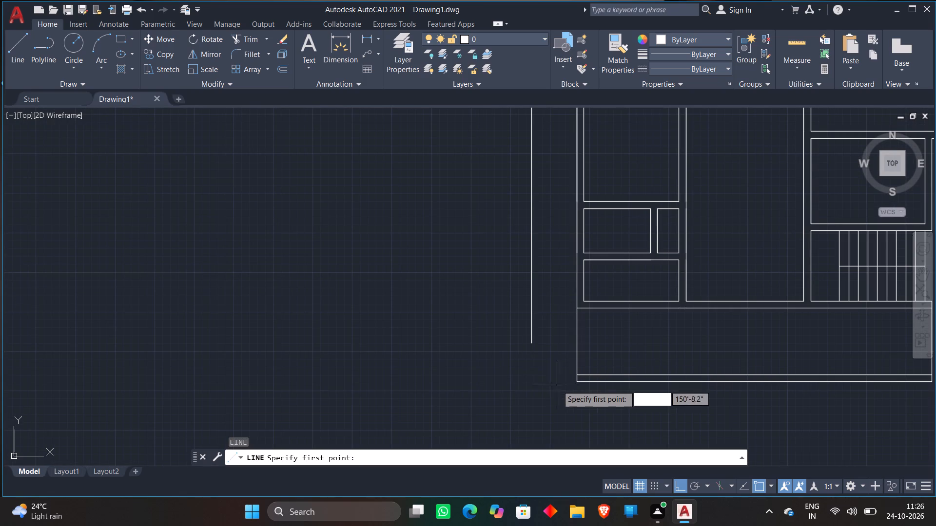
scroll(573, 387, up, 2)
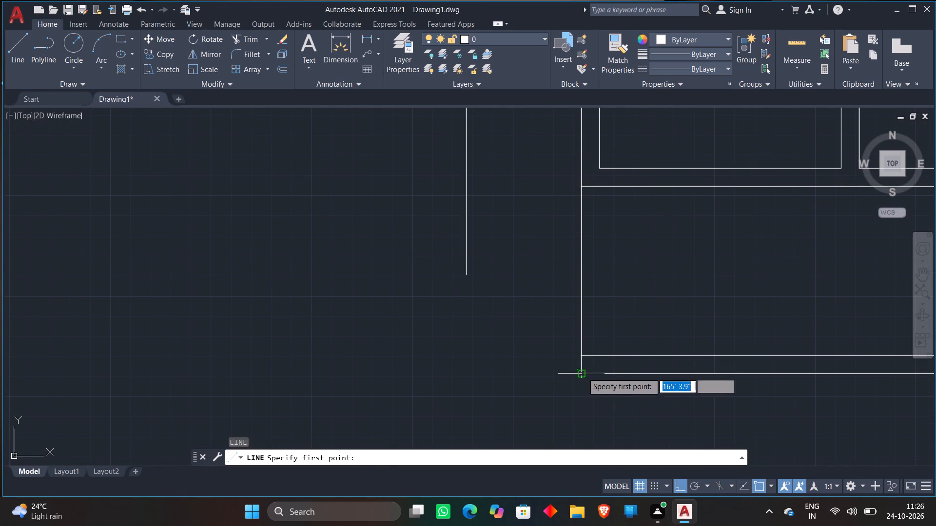
click(583, 373)
click(338, 358)
key(Escape)
Extend the far-left outer vertical line and the narrow top-left room's left wall line down to the bottom horizontal line.
scroll(338, 358, down, 3)
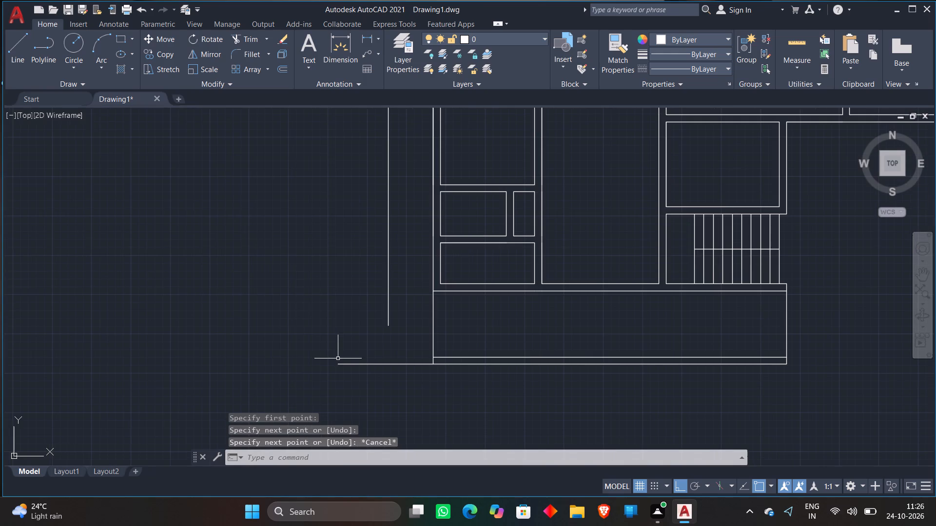
scroll(331, 357, down, 2)
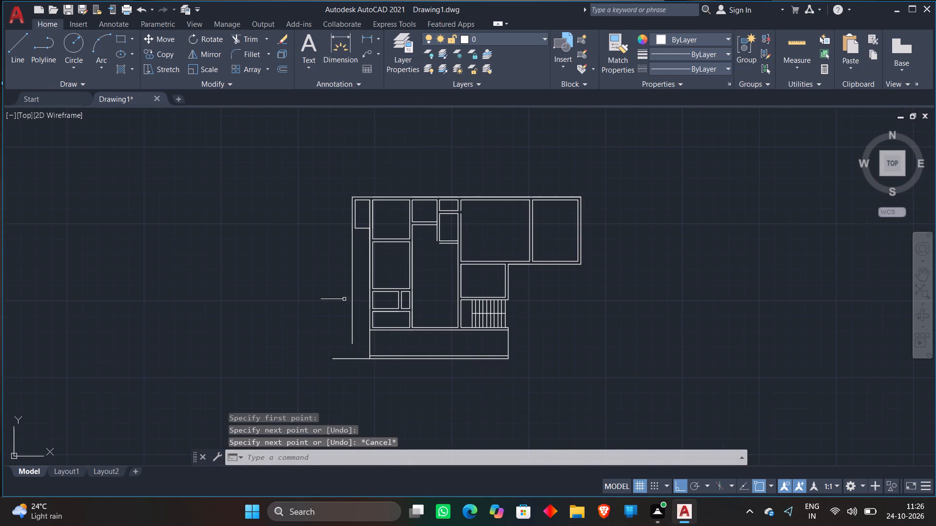
scroll(348, 230, up, 3)
text(EX)
key(space)
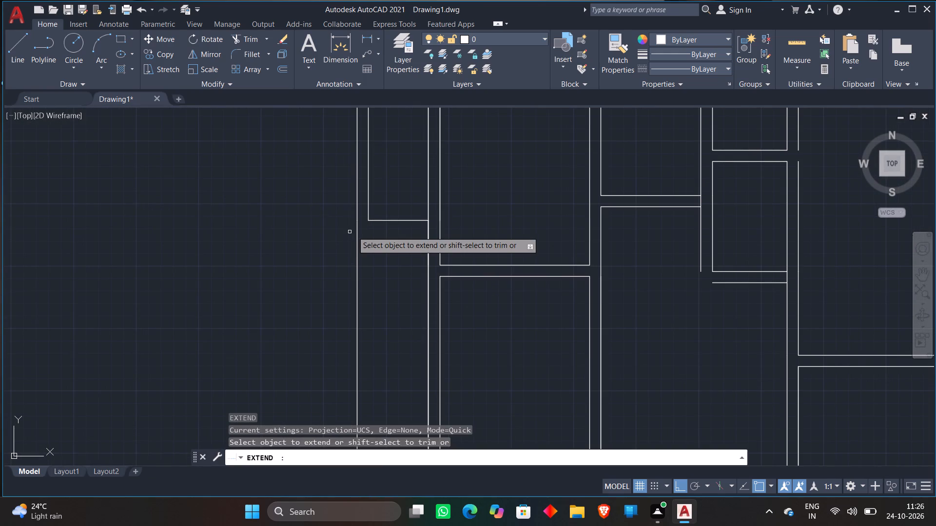
scroll(354, 235, down, 3)
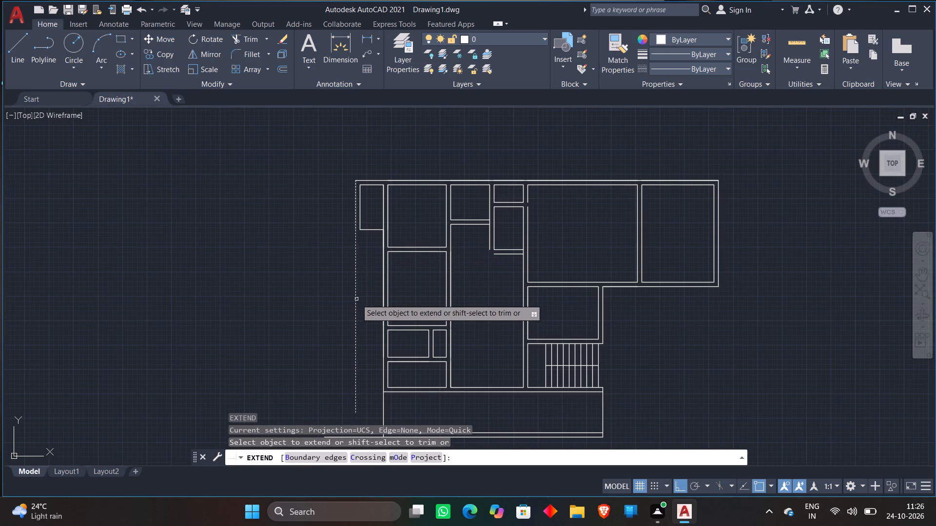
middle_drag(356, 299, 374, 237)
click(373, 335)
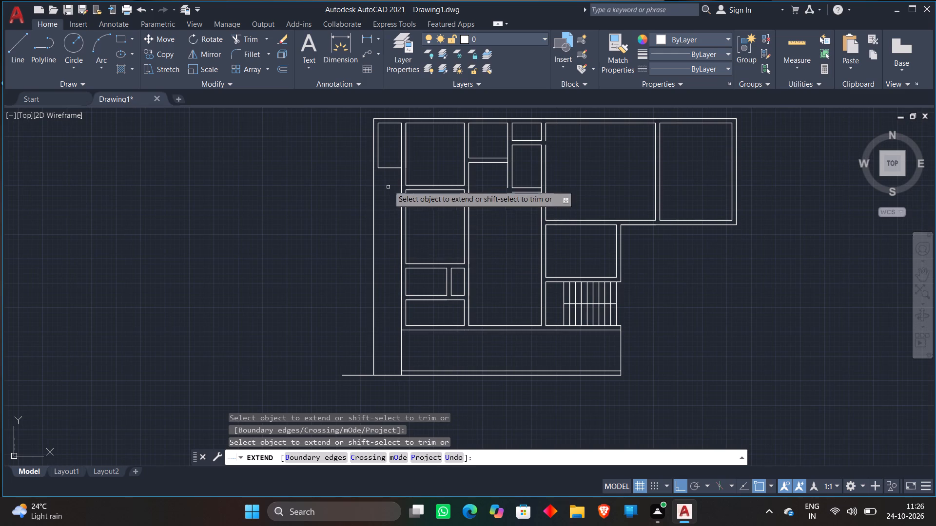
click(378, 163)
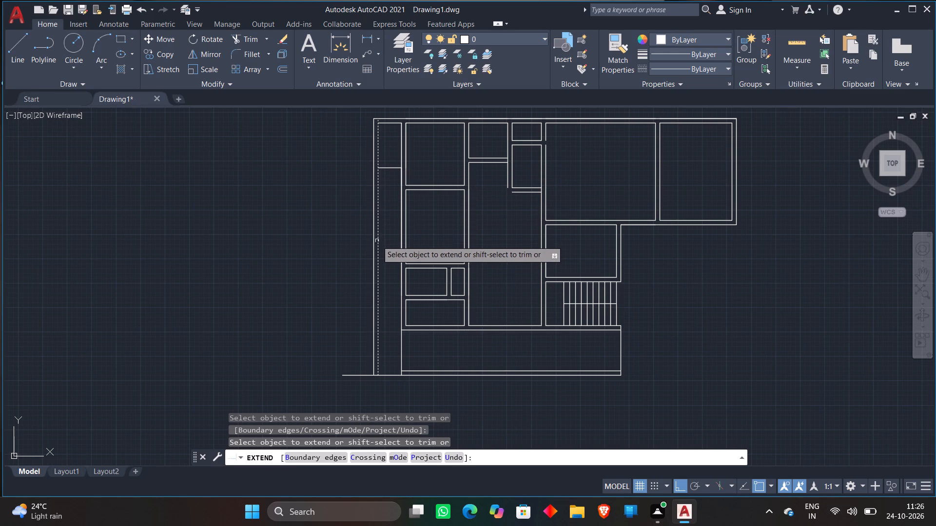
key(Escape)
Trim the bottom horizontal line's overhang beyond the far-left outer vertical line.
text(TR)
key(space)
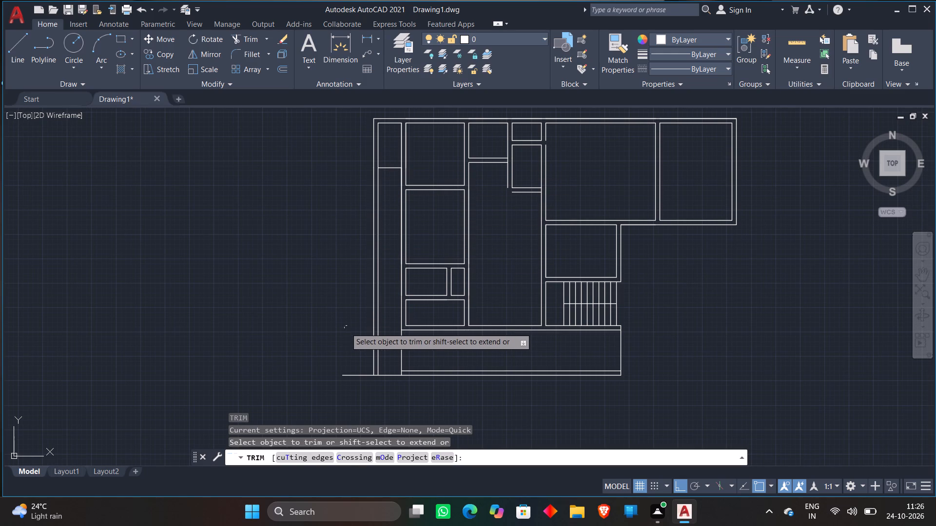
click(353, 344)
click(360, 389)
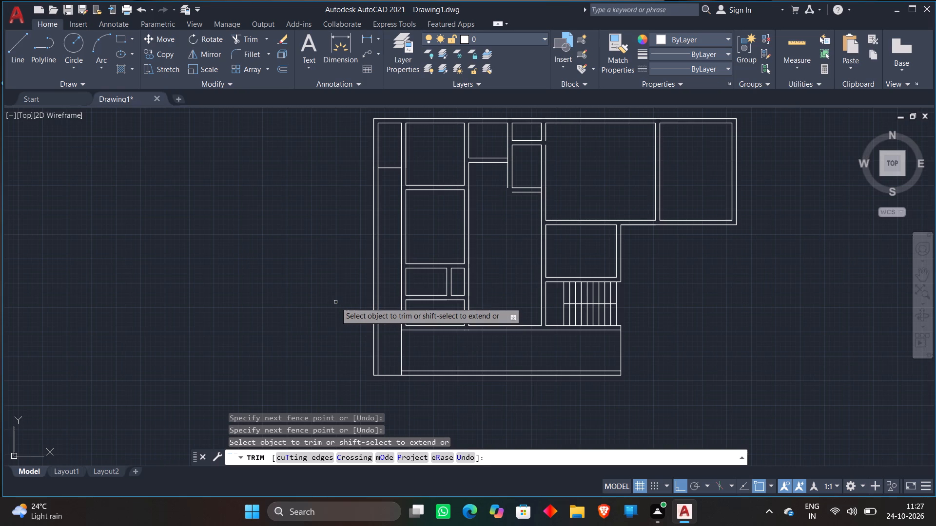
scroll(335, 302, down, 2)
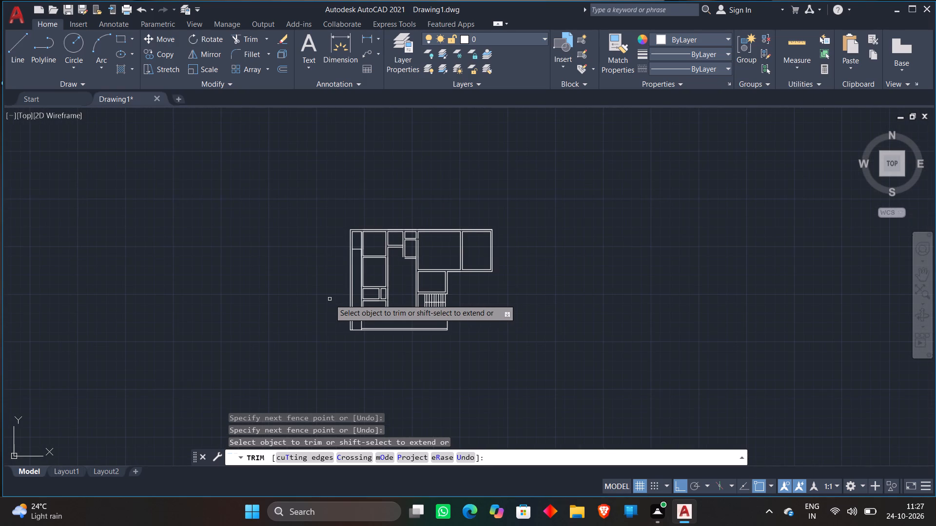
key(space)
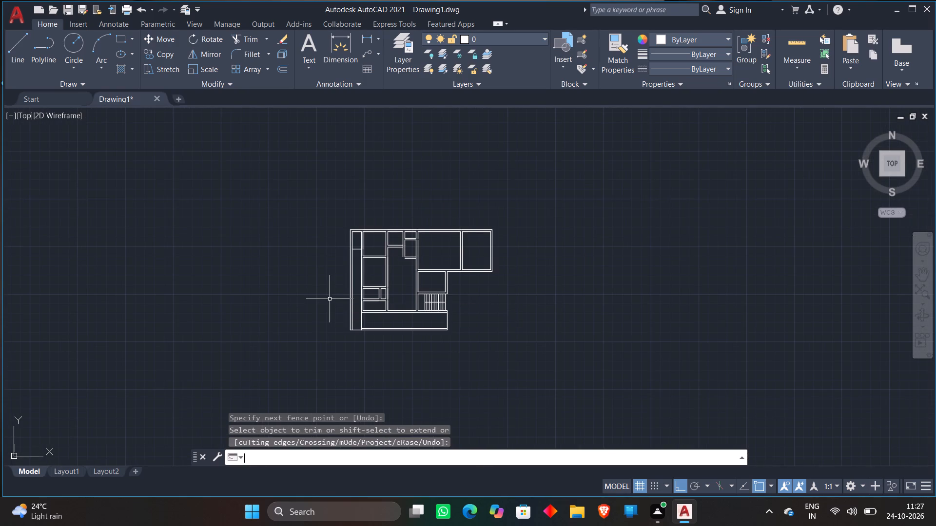
Offset the bottom wall line of the top-row room beside the narrow far-left room 3" upward into the room.
scroll(328, 301, down, 1)
scroll(367, 255, up, 2)
scroll(317, 285, up, 1)
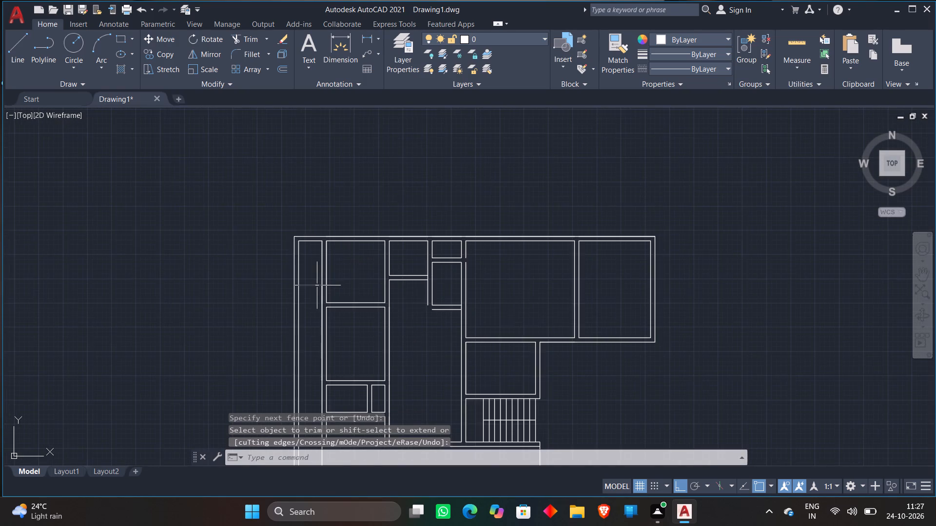
scroll(317, 285, up, 1)
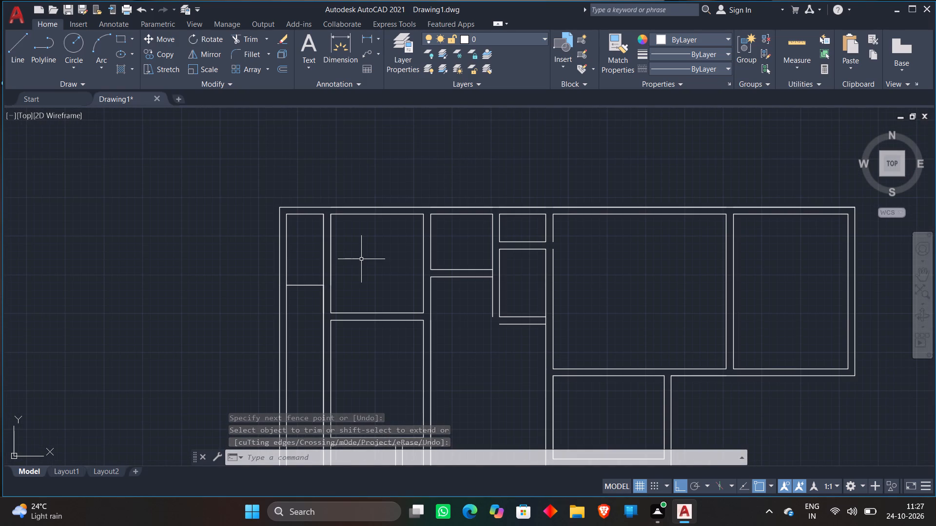
key(o)
key(Return)
key(3)
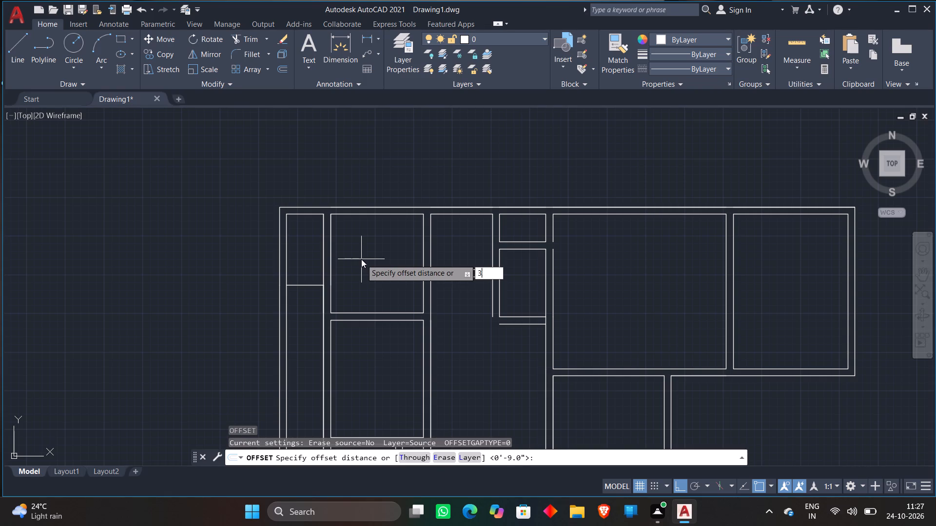
key(shift+quotedbl)
key(Return)
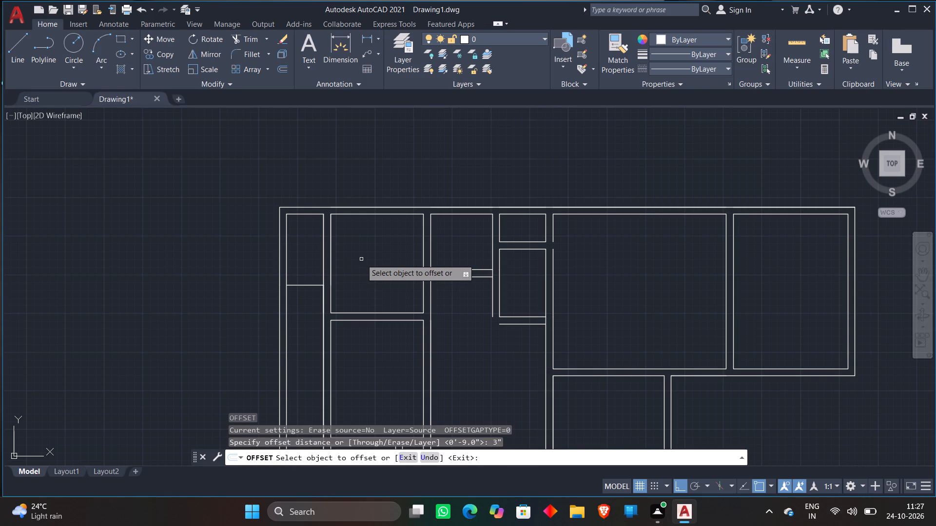
scroll(316, 306, up, 3)
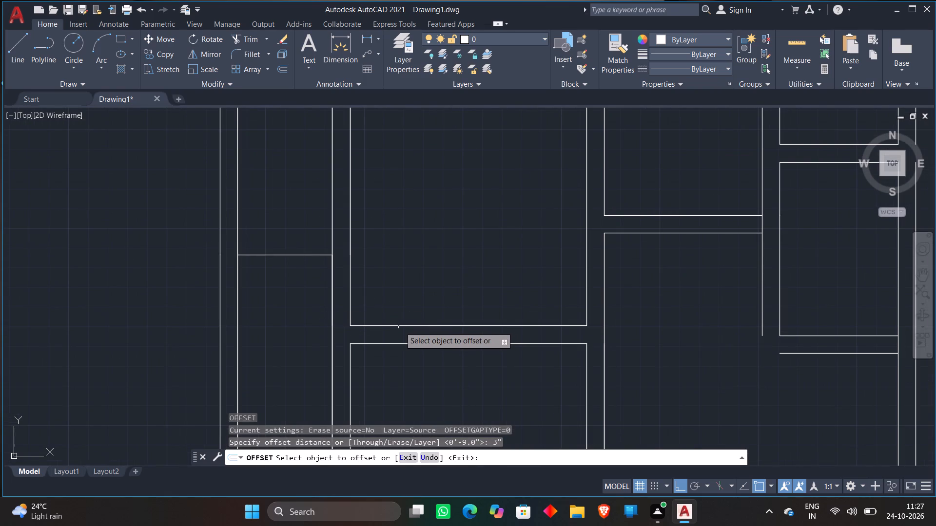
click(399, 324)
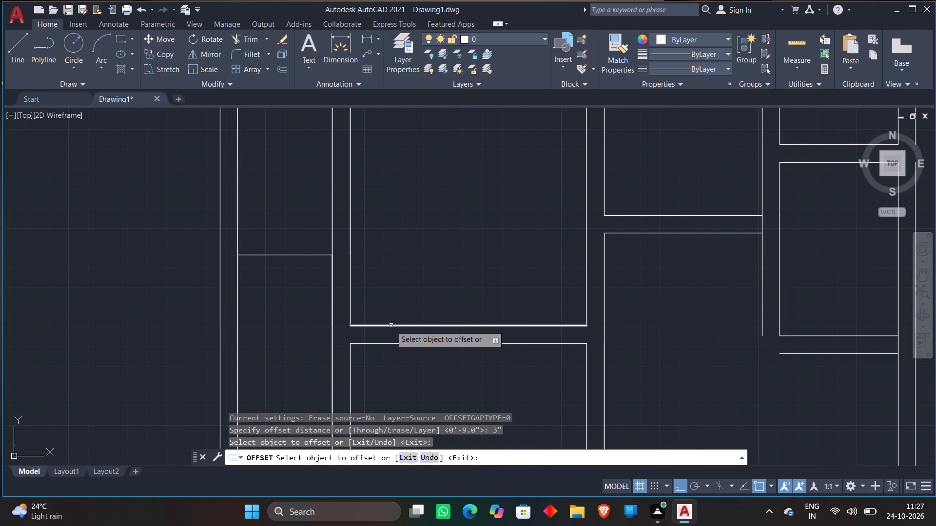
click(391, 325)
click(396, 295)
key(Escape)
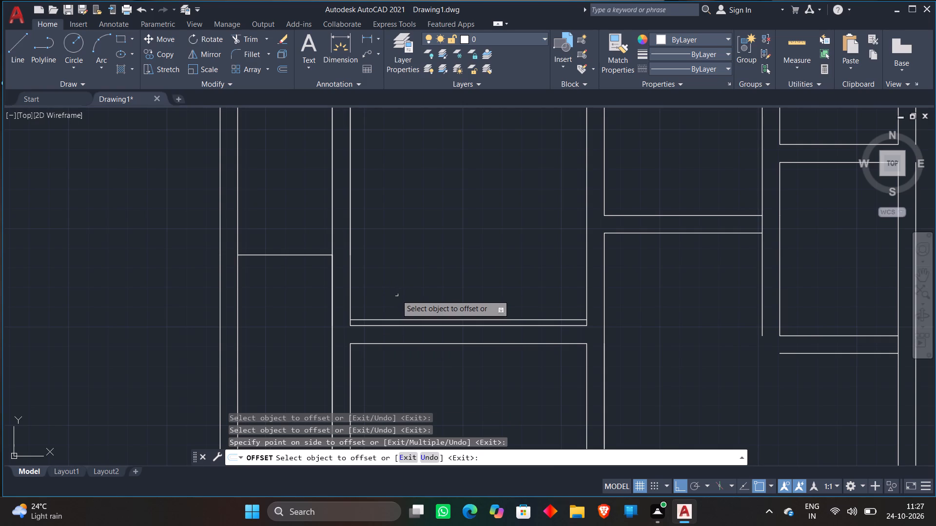
Extend the offset line left across the wall thickness to the wall's far face.
text(EX)
key(space)
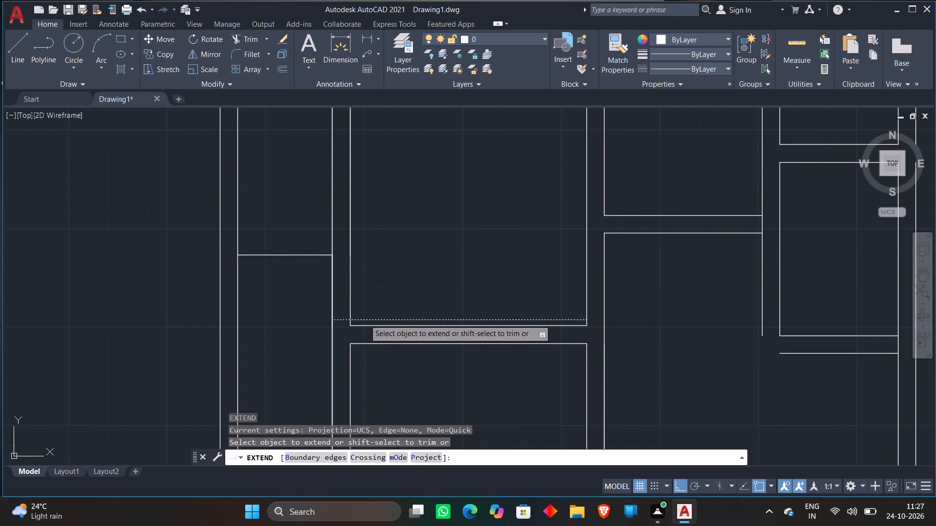
click(365, 319)
key(Escape)
Offset the extended line 2' upward and the same room's left wall line 2' to the right for a door.
key(o)
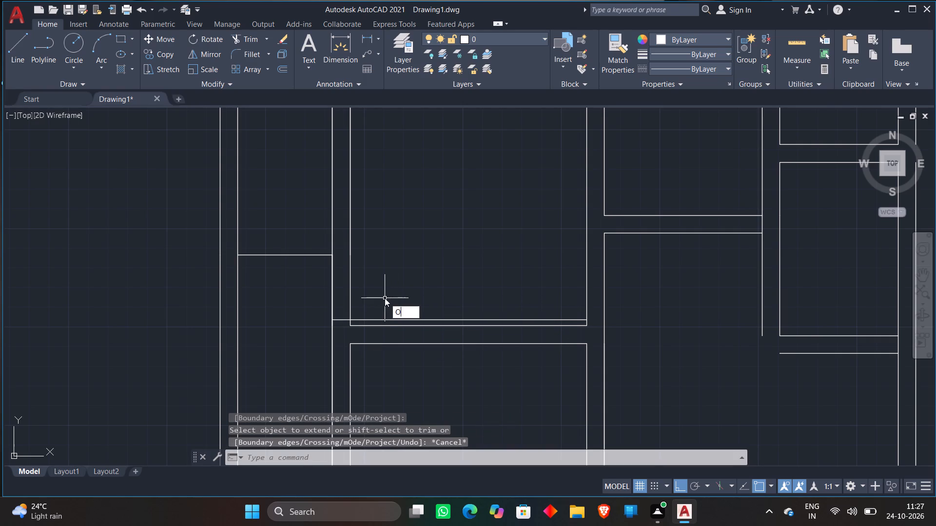
key(Return)
text(2')
key(Return)
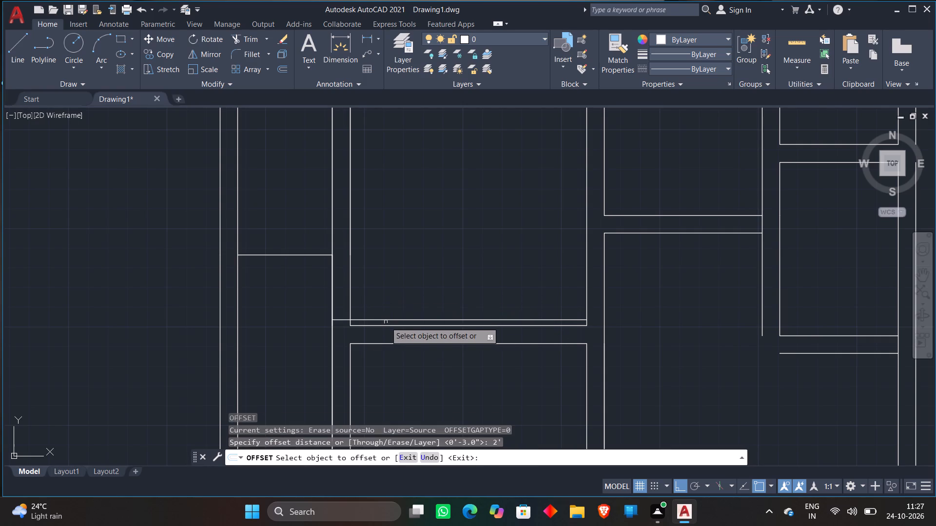
click(386, 319)
click(393, 264)
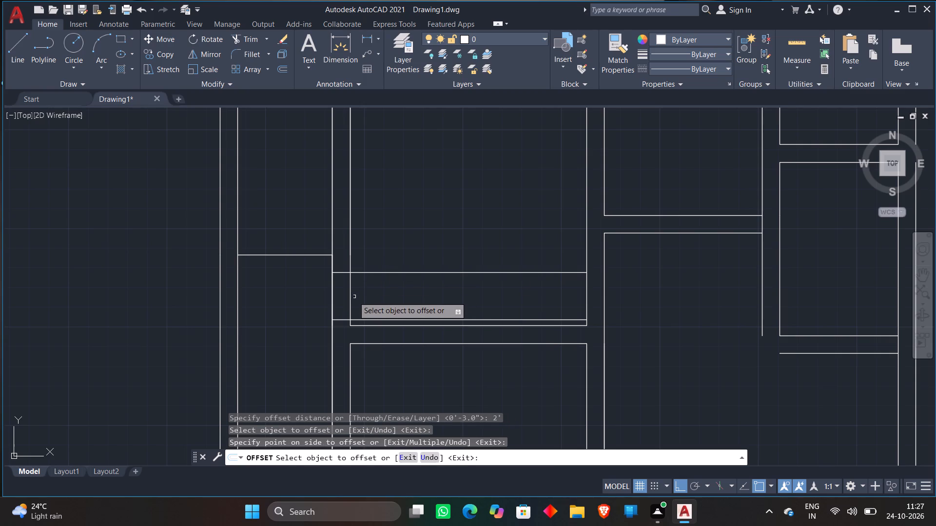
click(349, 299)
click(445, 280)
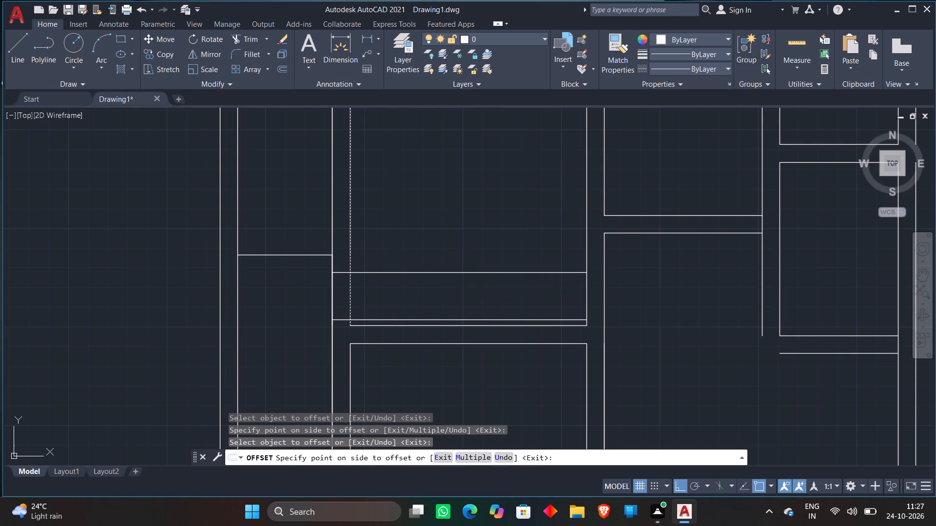
key(space)
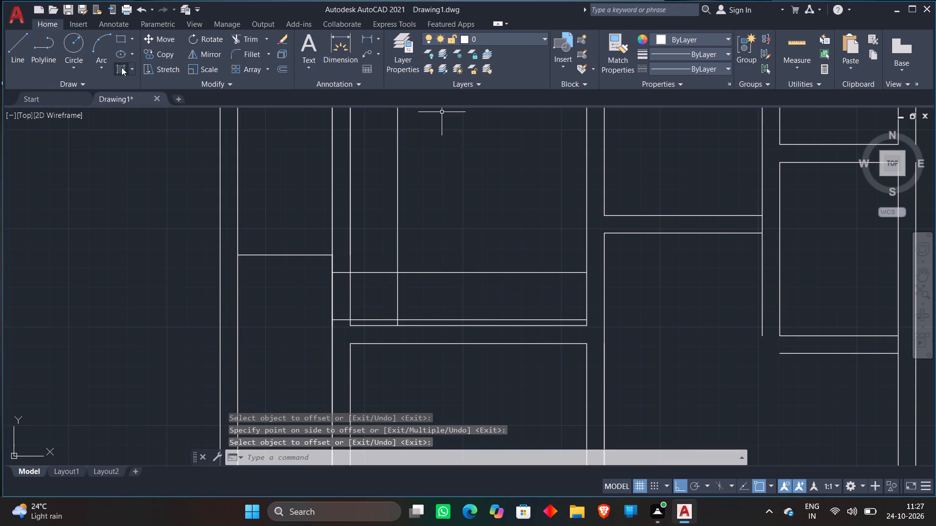
Draw a Start, End, Direction door-swing arc from the upper jamb line at the room's left wall to the lower jamb line's crossing with the 2' vertical offset.
click(100, 69)
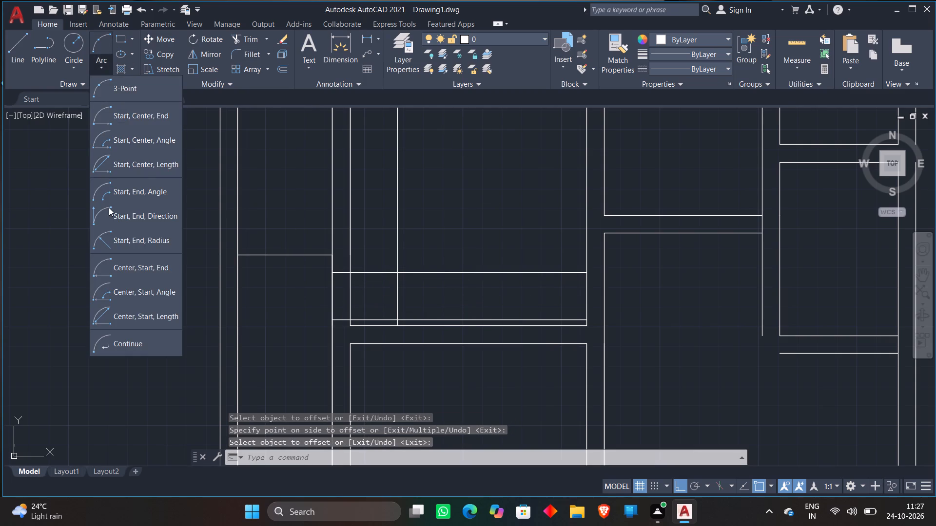
click(109, 208)
click(101, 36)
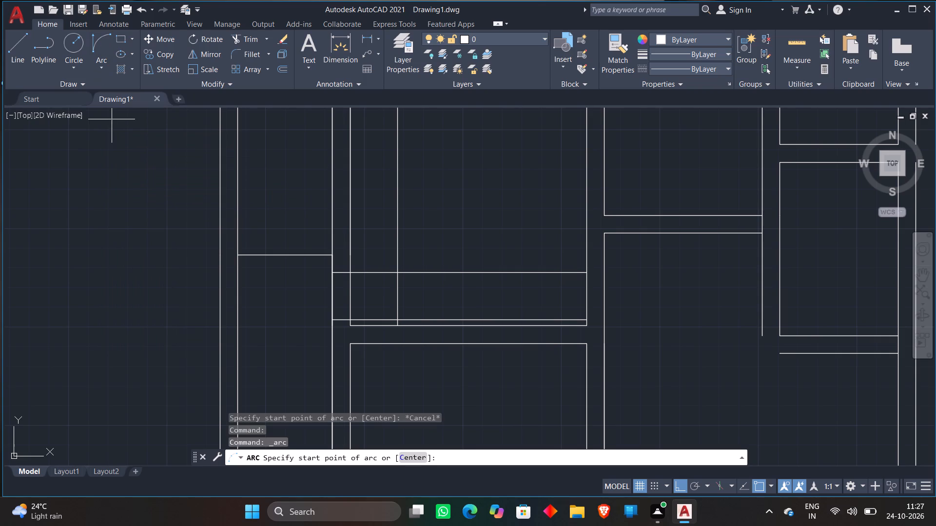
scroll(380, 275, up, 2)
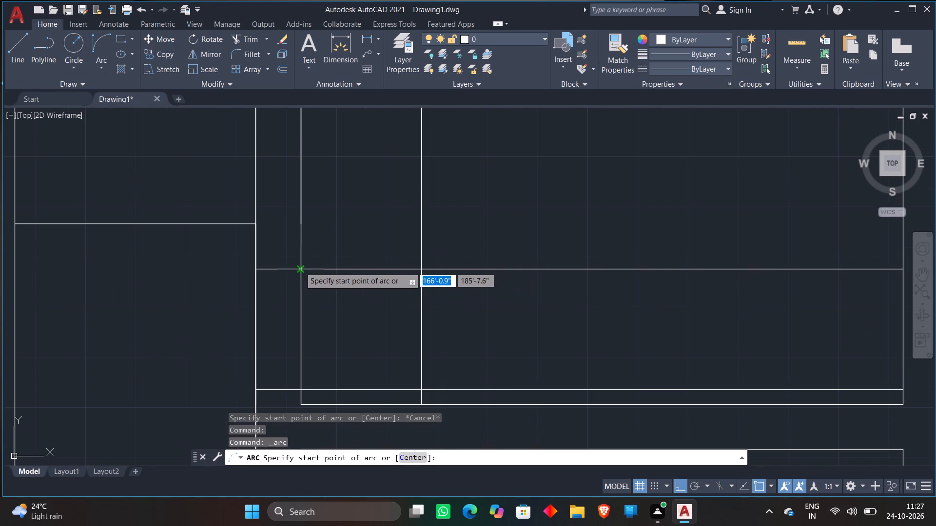
click(300, 267)
click(420, 389)
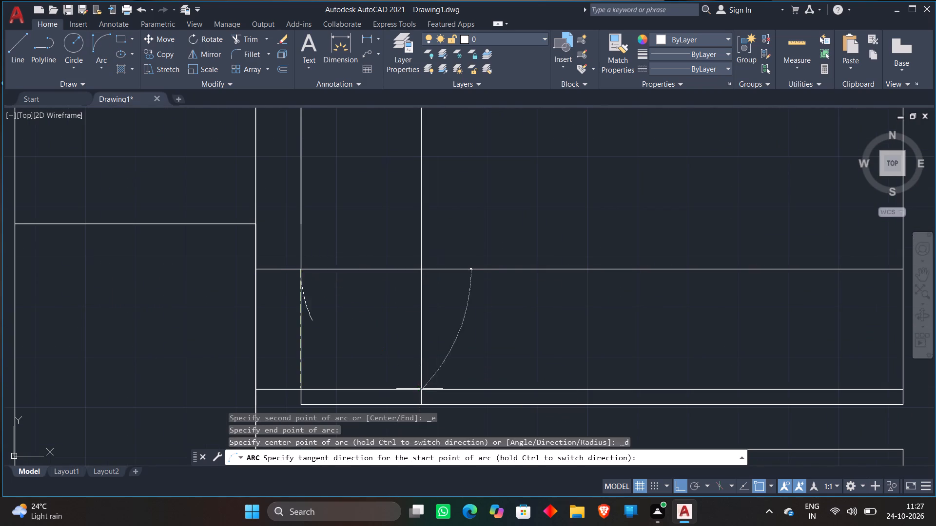
click(471, 221)
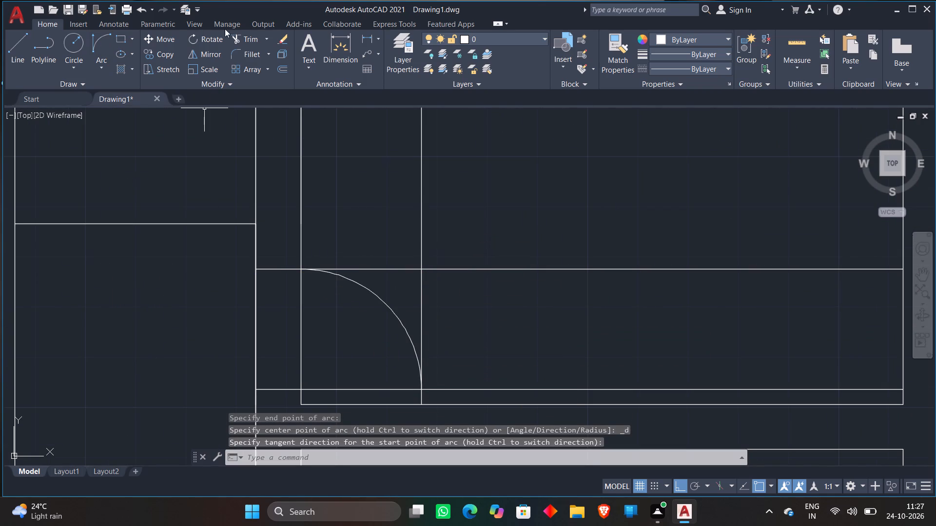
Trim the horizontal and vertical door construction lines beyond the swing arc, including the short vertical stub at its lower end.
click(247, 39)
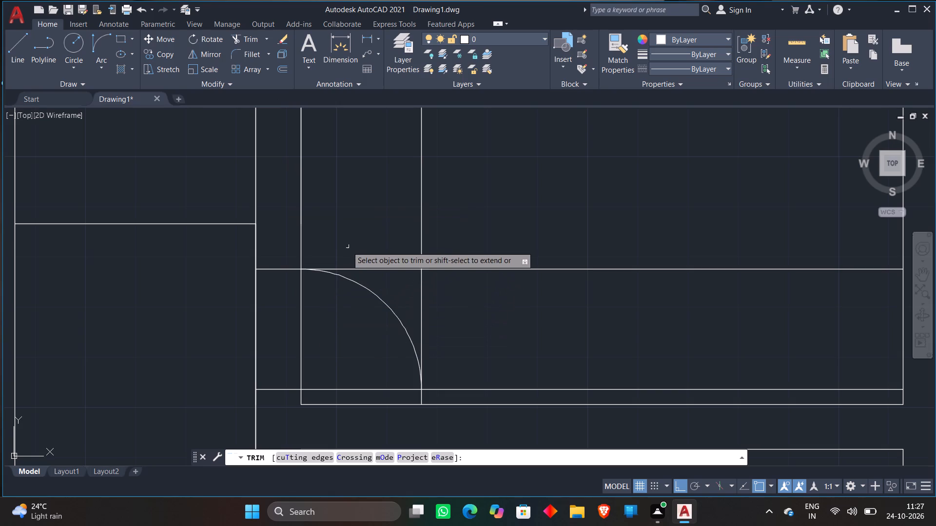
click(382, 229)
click(536, 295)
click(394, 264)
click(446, 290)
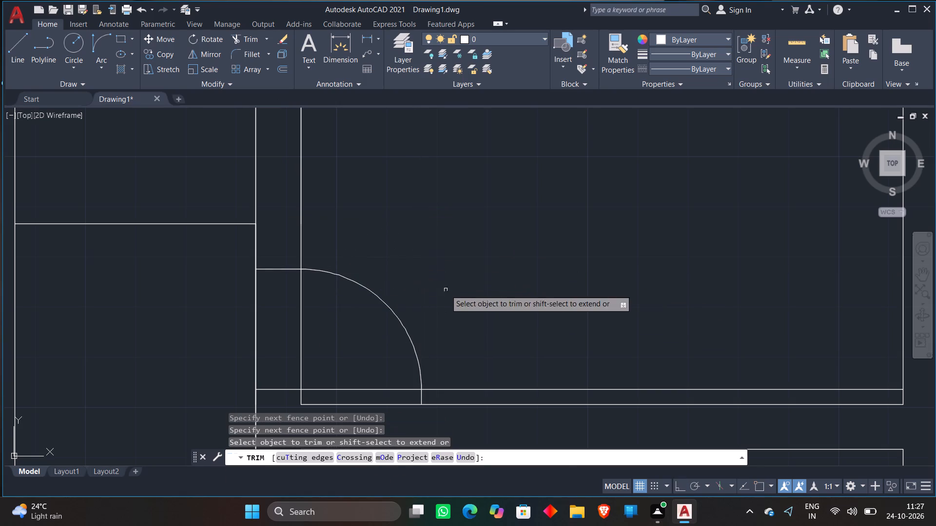
scroll(407, 405, up, 4)
click(416, 388)
click(474, 364)
Trim both wall lines between the two jamb lines to open the 2' doorway.
scroll(505, 323, down, 2)
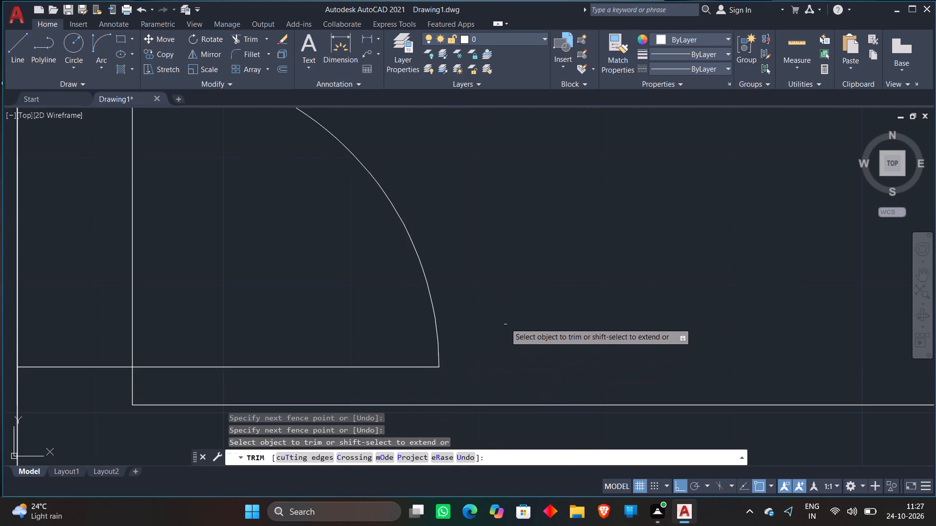
scroll(505, 323, down, 2)
click(419, 309)
click(300, 303)
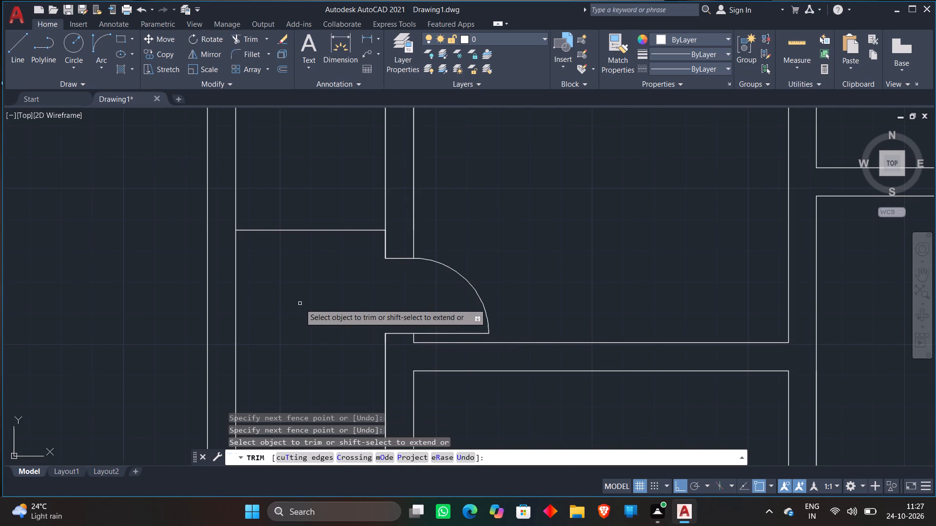
key(space)
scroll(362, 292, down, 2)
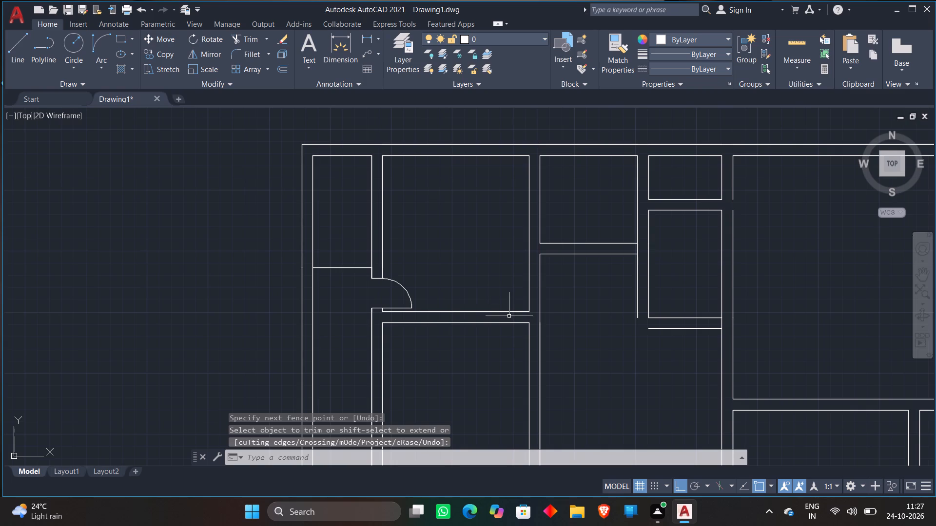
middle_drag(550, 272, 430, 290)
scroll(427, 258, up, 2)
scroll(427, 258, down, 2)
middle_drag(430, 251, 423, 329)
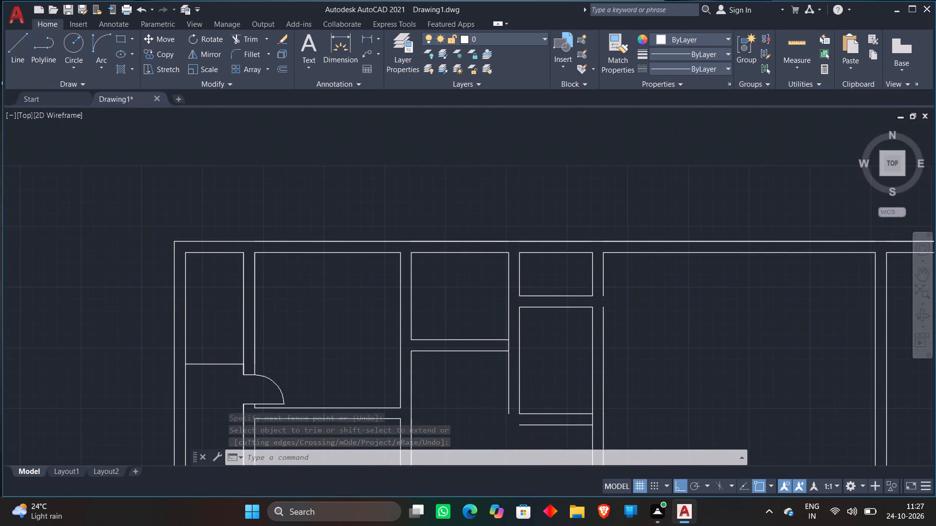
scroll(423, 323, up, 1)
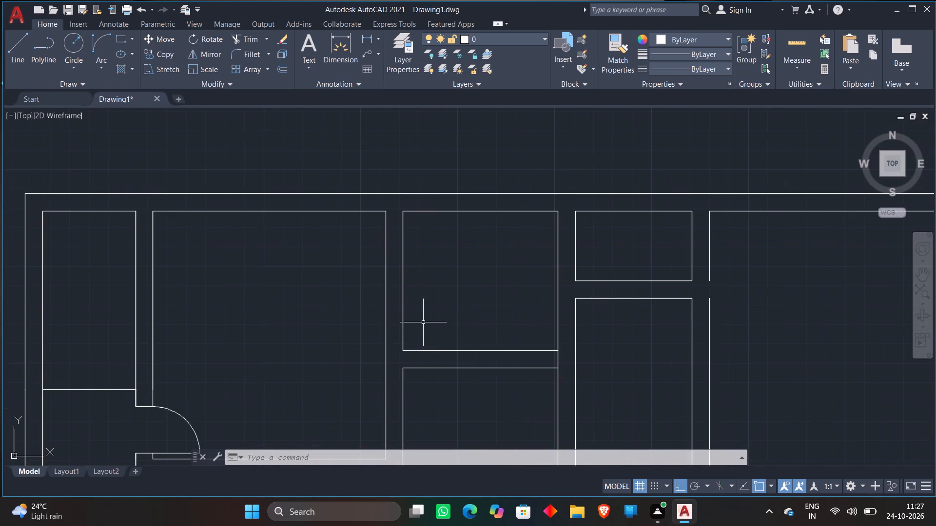
Offset the left wall line of the upper middle room 3" to the right and extend it across the wall below.
text(O)
key(space)
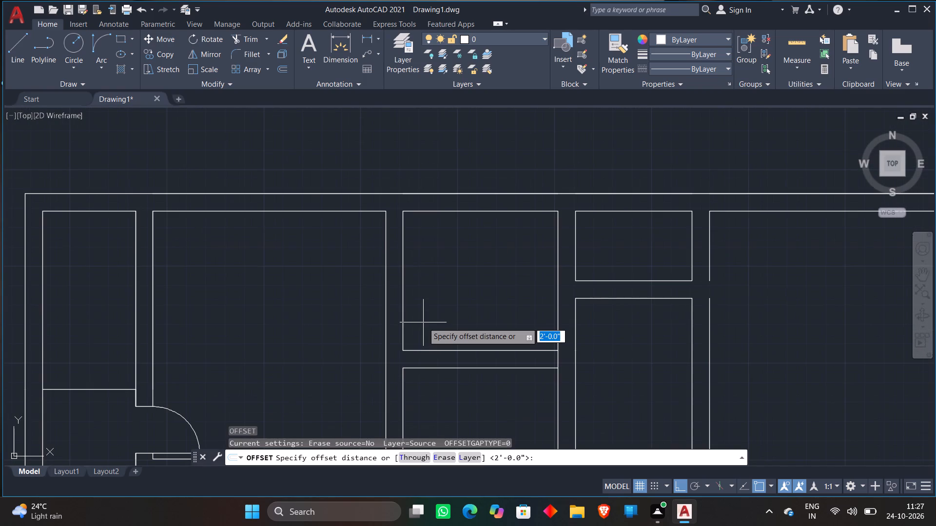
text(3")
key(Return)
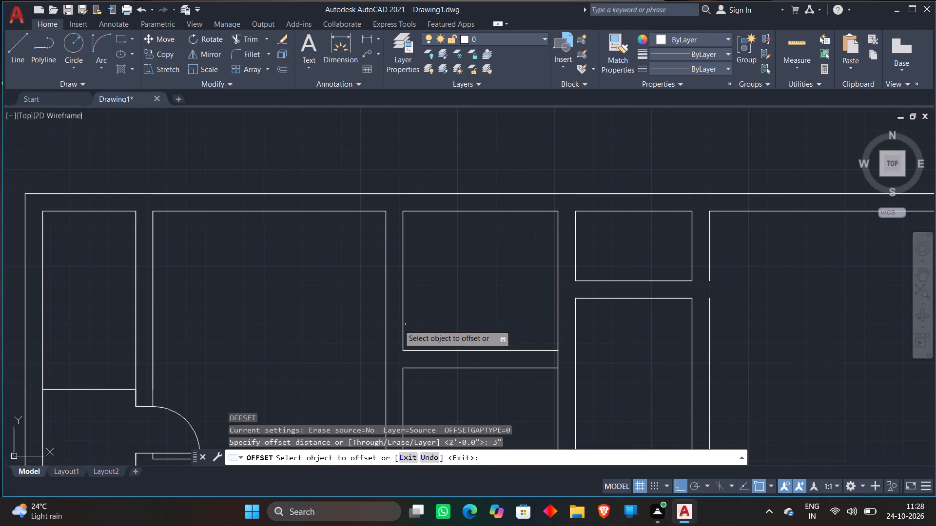
click(404, 330)
click(497, 313)
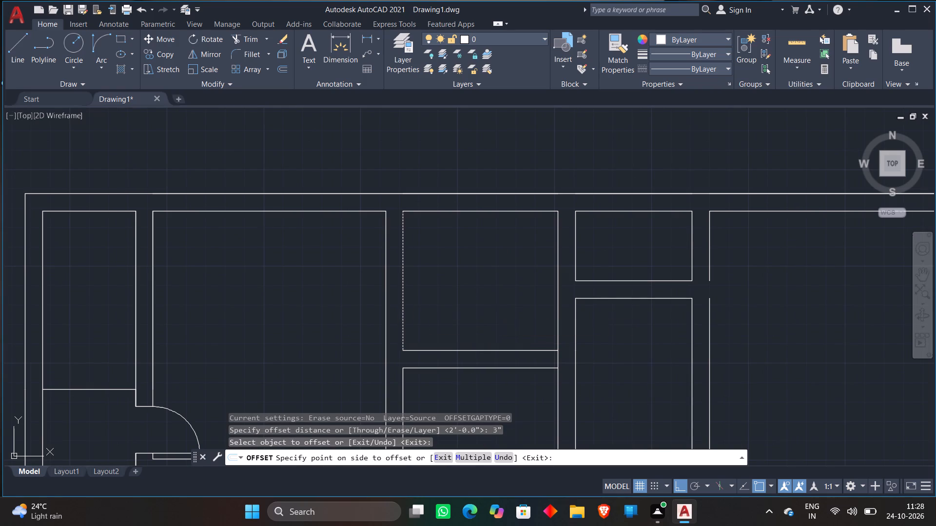
key(space)
text(EX)
key(space)
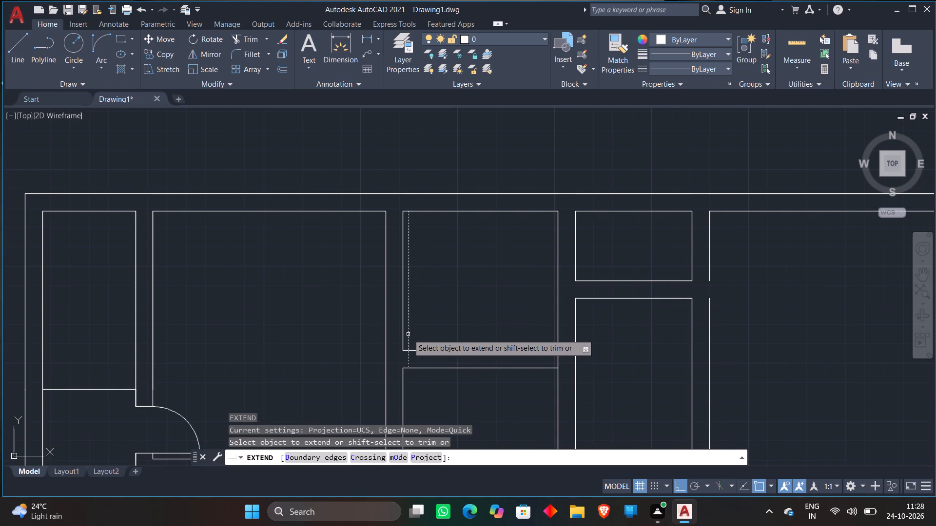
click(408, 334)
key(space)
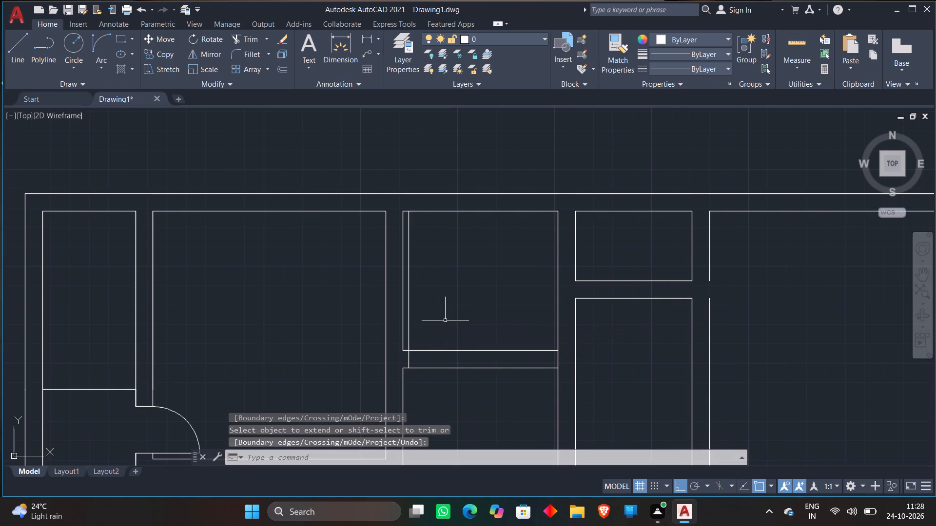
Offset the new jamb line 1'8" to the right and the room's bottom wall line 1'8" upward.
key(o)
key(Return)
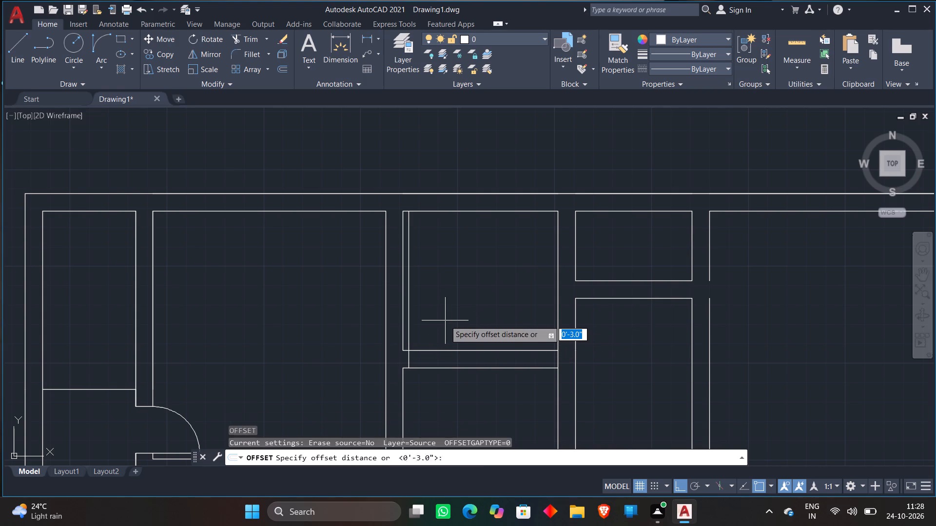
text(1'8")
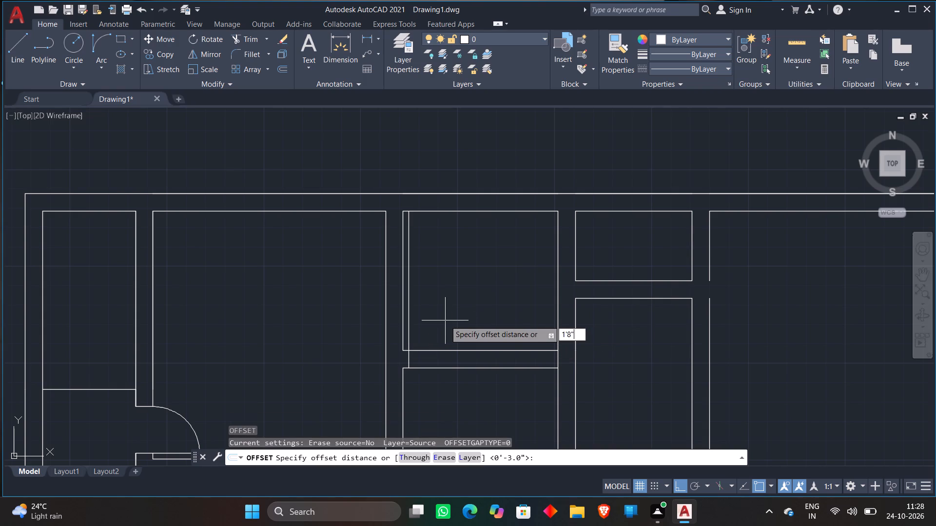
key(Return)
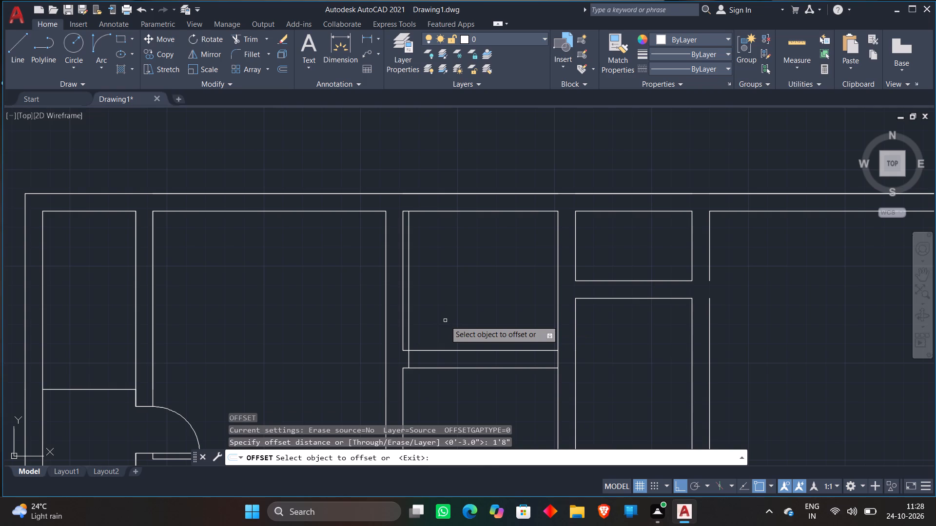
click(409, 333)
click(519, 331)
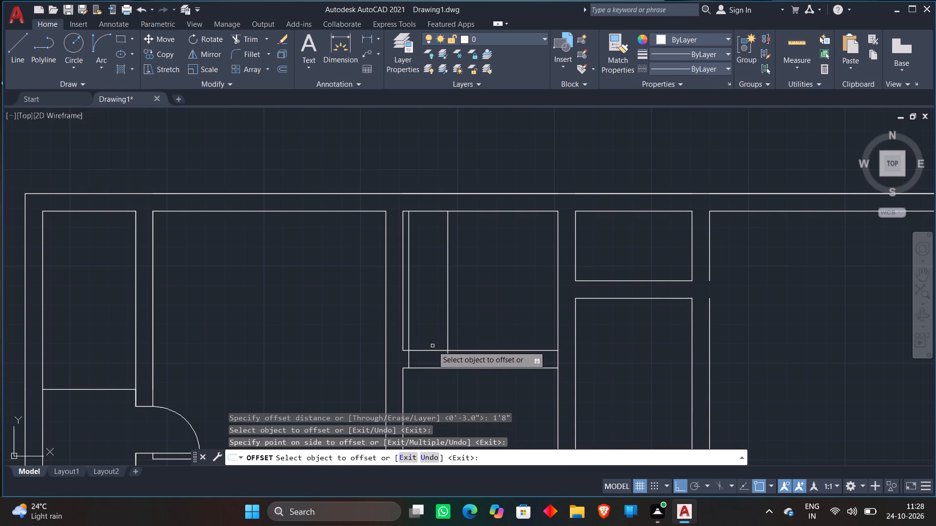
click(434, 349)
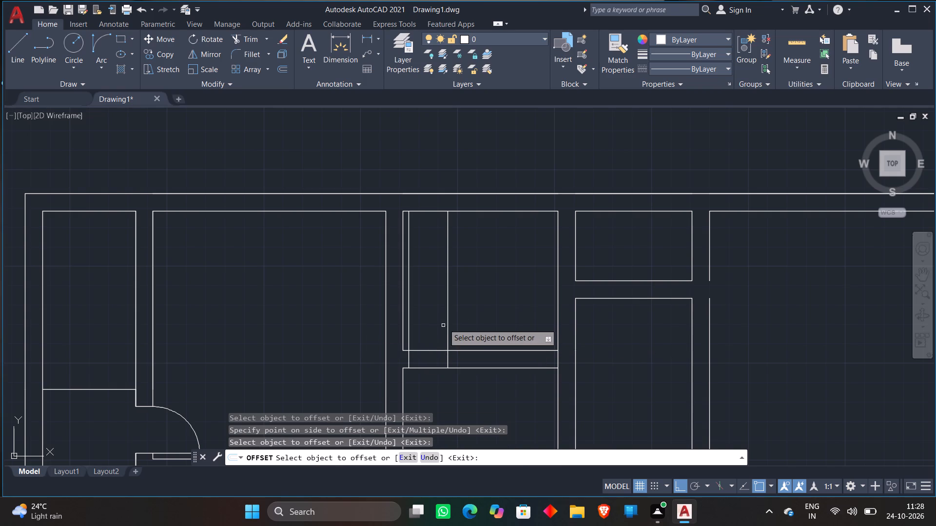
click(432, 350)
click(453, 285)
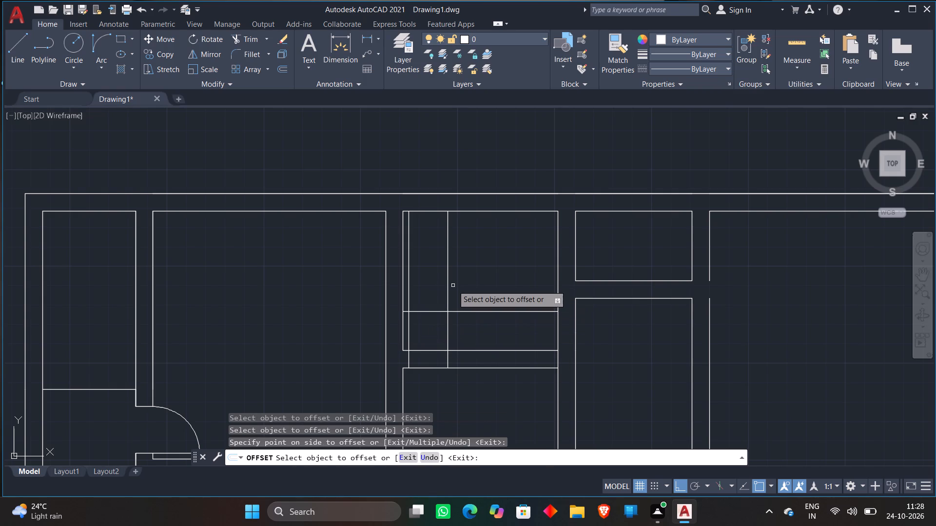
key(space)
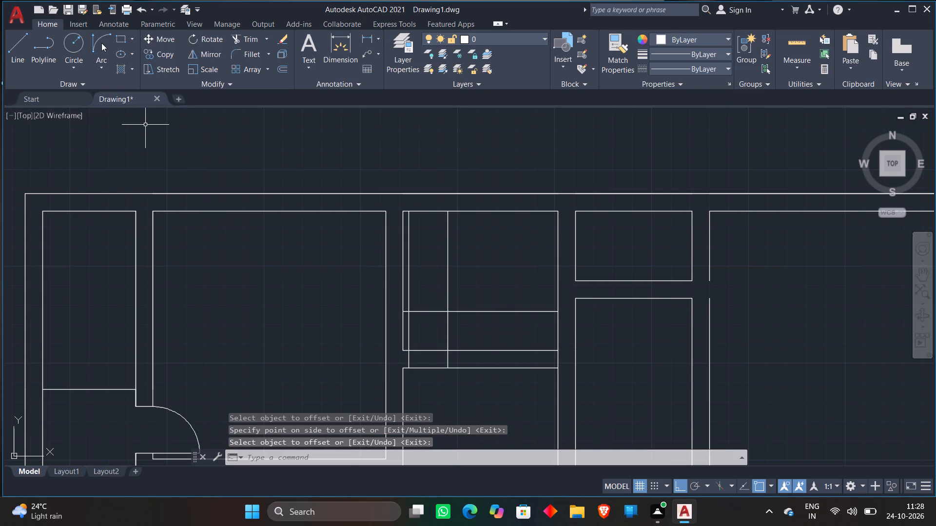
Draw a Start, End, Direction door-swing arc from the right jamb's crossing with the bottom wall line to the left jamb's crossing with the horizontal offset.
click(101, 43)
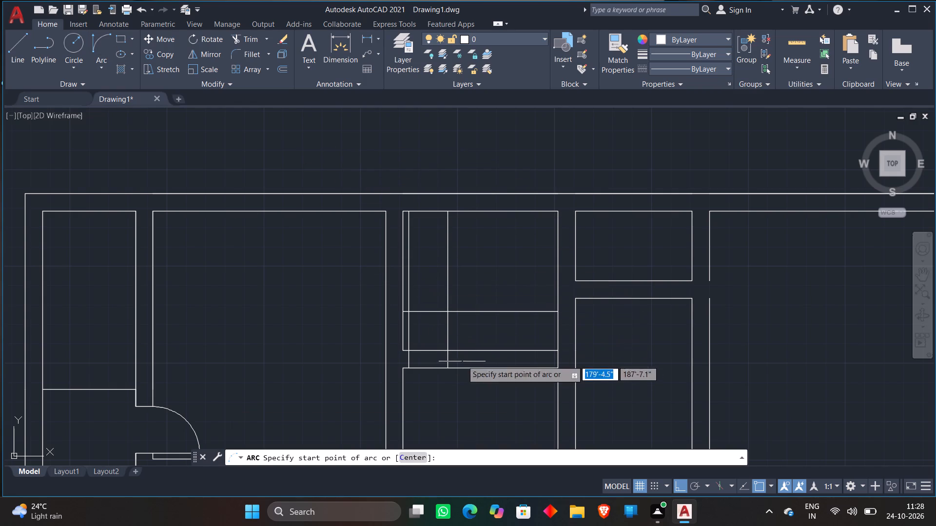
middle_drag(474, 328, 515, 258)
scroll(515, 259, up, 1)
scroll(474, 272, up, 1)
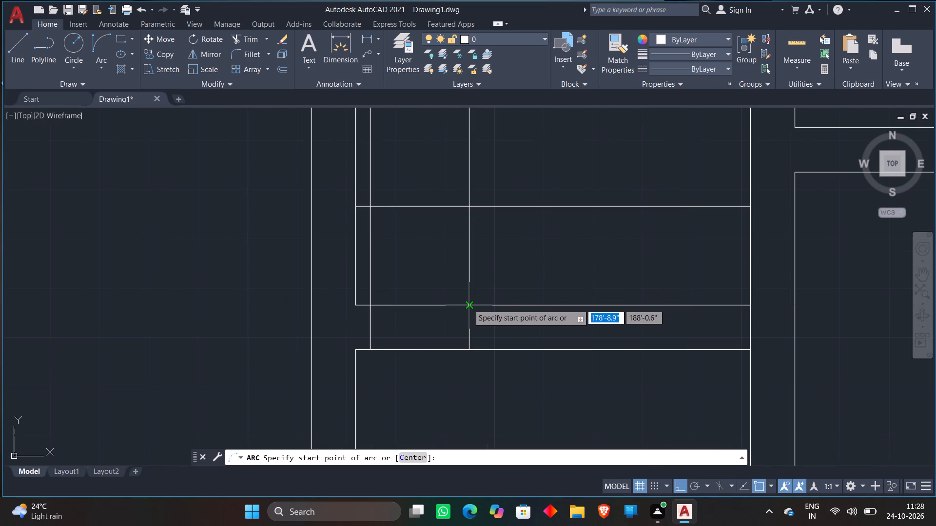
click(468, 304)
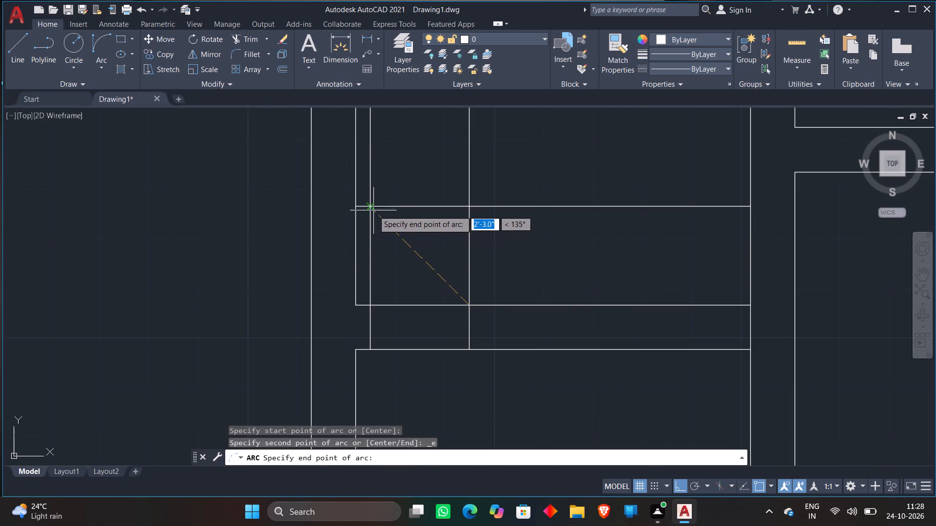
click(370, 208)
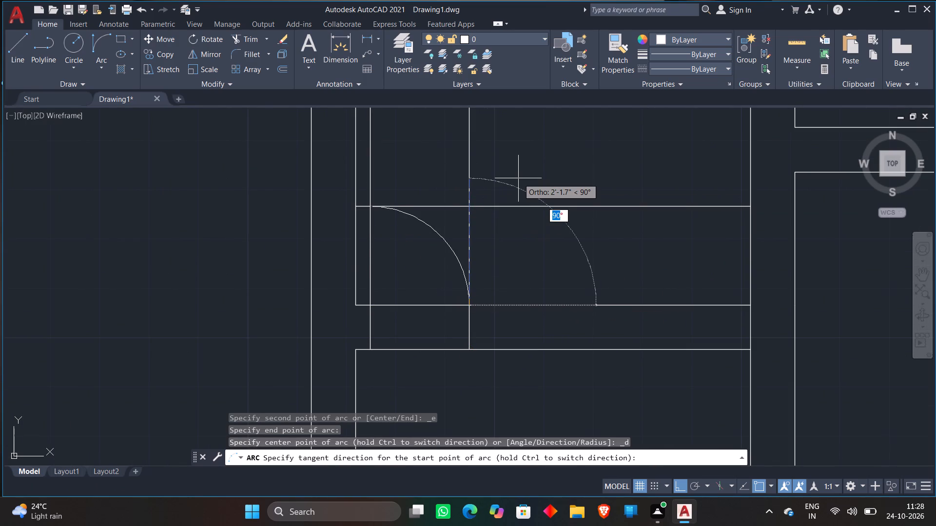
click(518, 178)
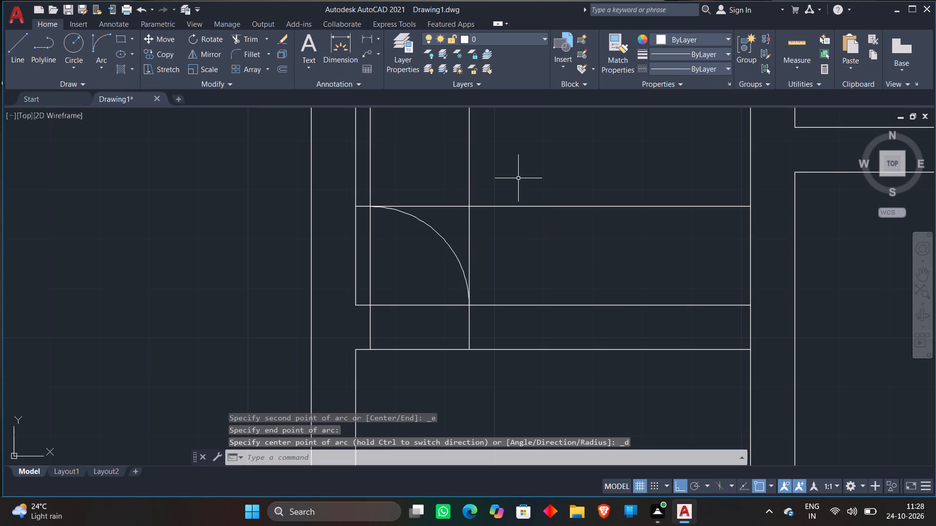
key(space)
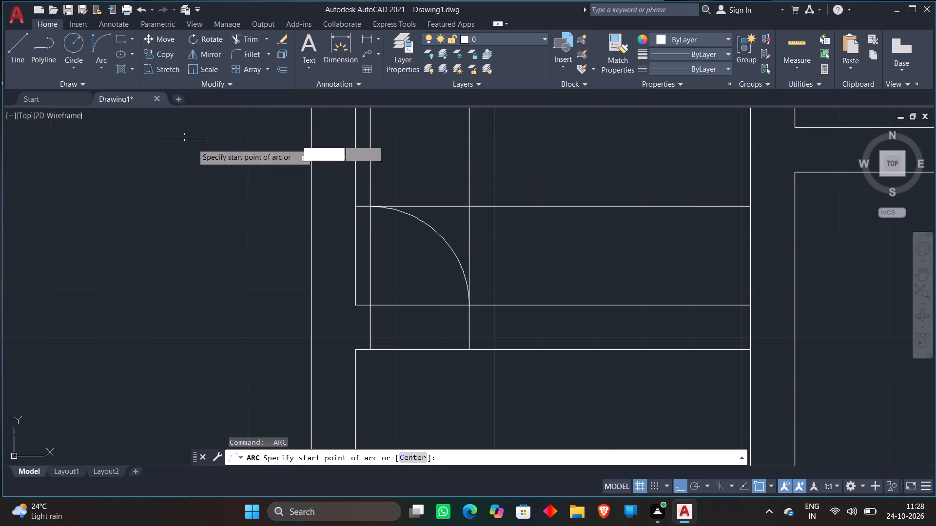
key(space)
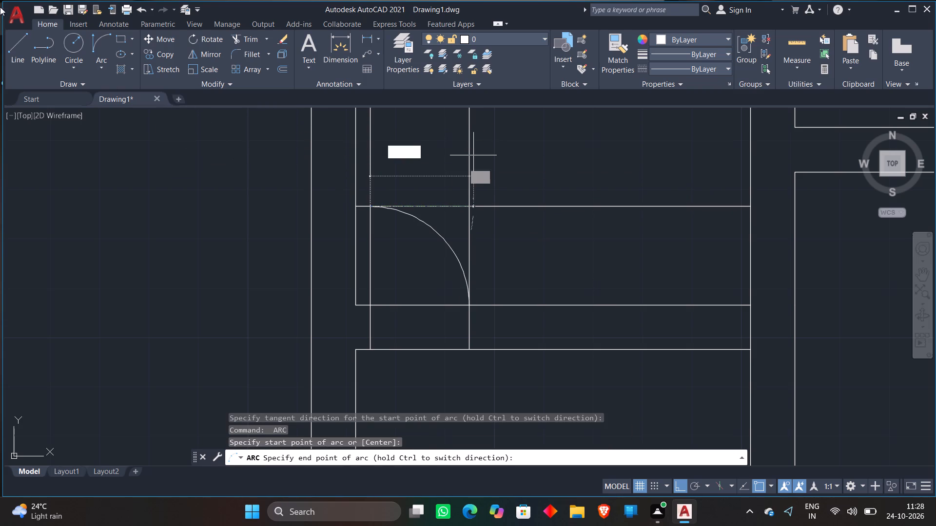
Trim the vertical and horizontal door construction lines beyond the swing arc, including the short stub beside the left jamb.
click(248, 43)
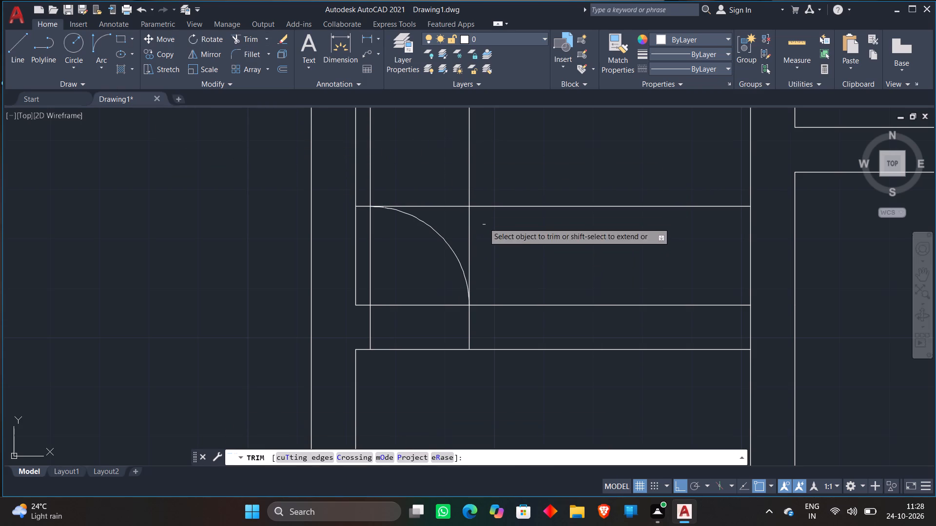
scroll(398, 176, up, 2)
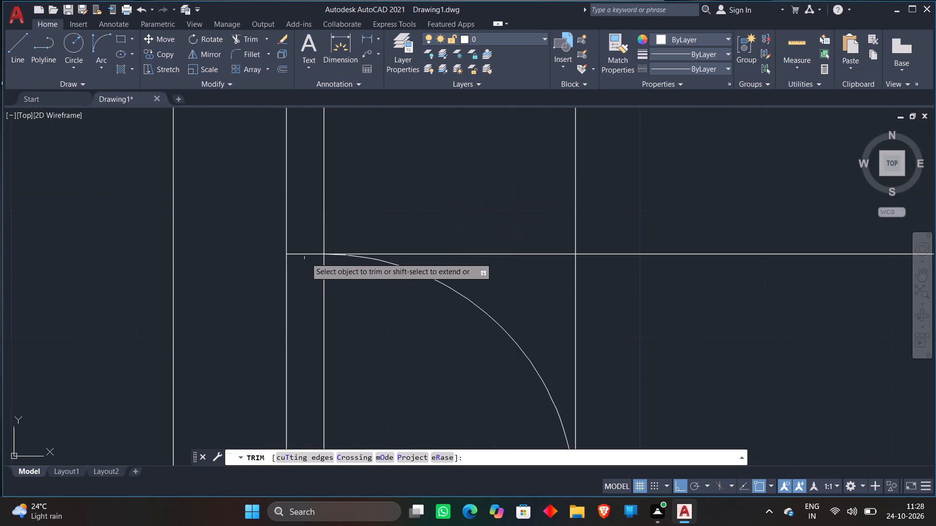
click(304, 264)
click(344, 199)
scroll(491, 198, down, 3)
scroll(532, 179, down, 3)
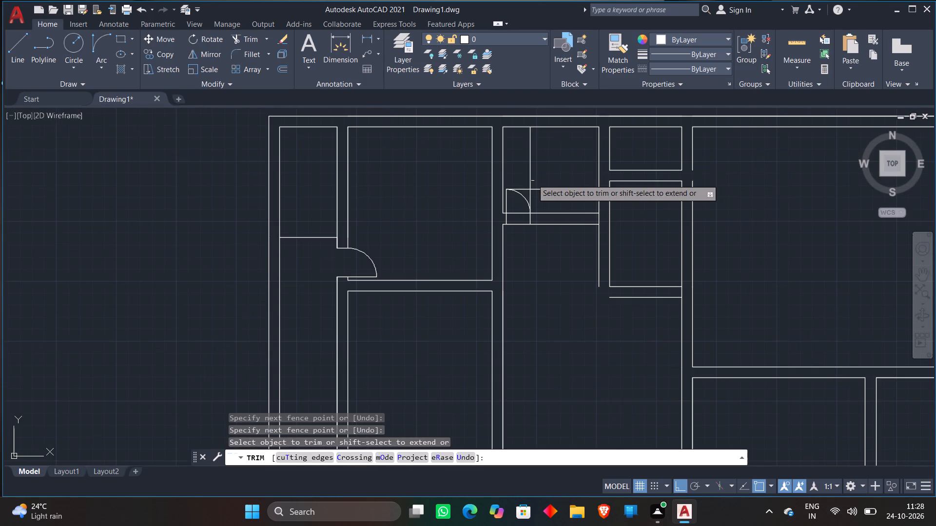
scroll(532, 166, up, 3)
click(483, 182)
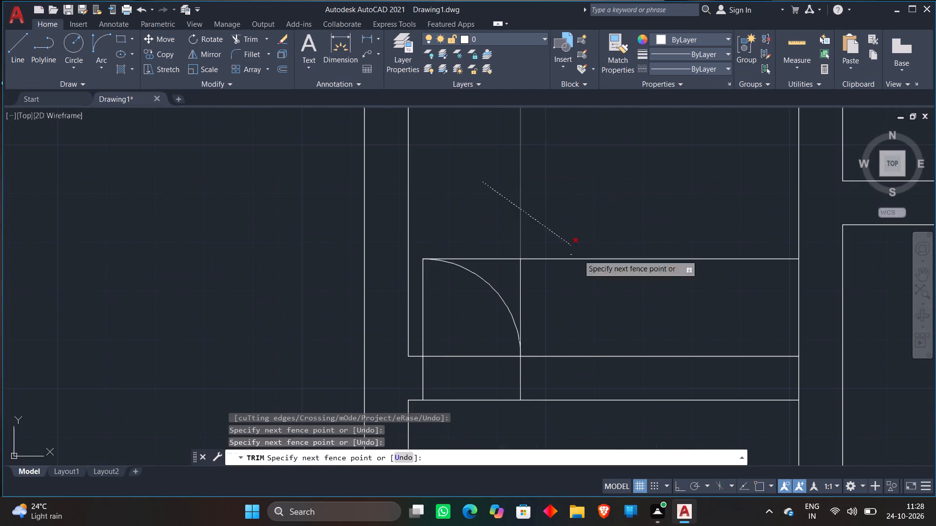
click(595, 282)
click(458, 230)
click(540, 297)
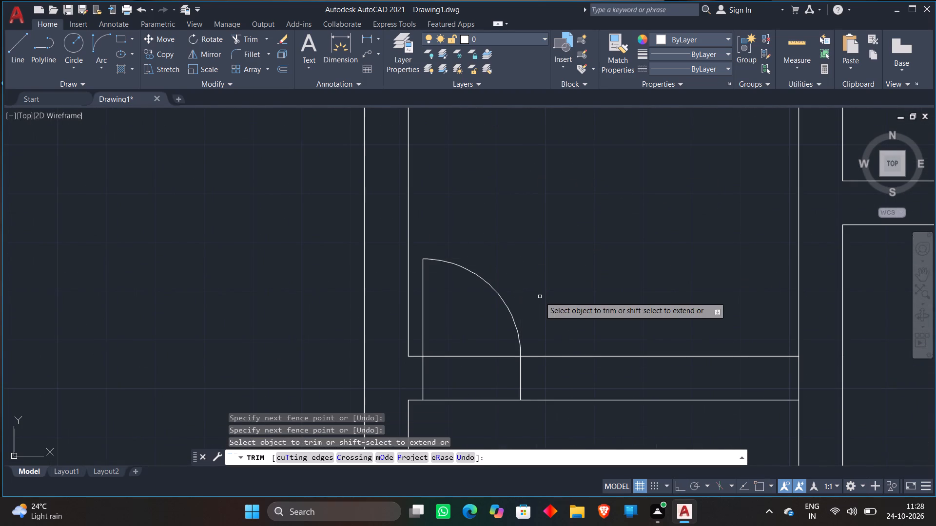
Trim both lines of the room's bottom wall between the two jamb lines to open the 1'8" doorway.
scroll(554, 277, down, 2)
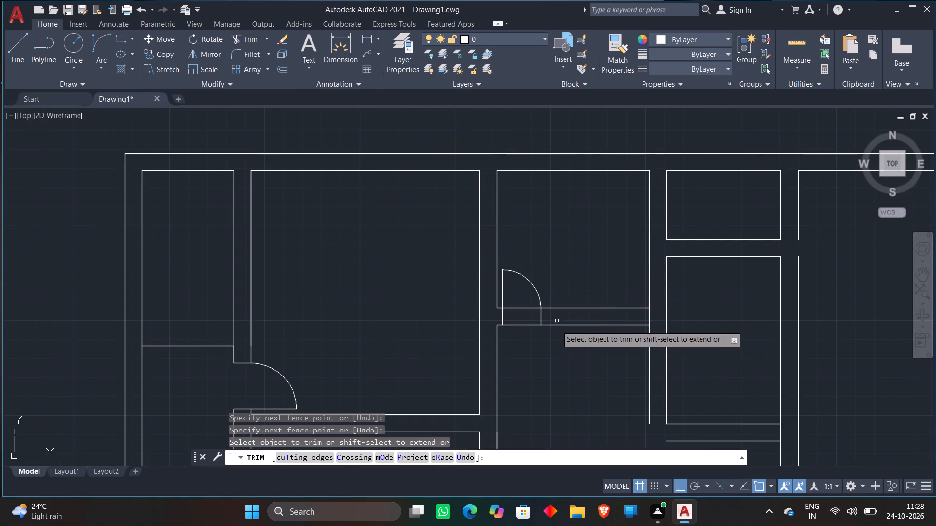
scroll(536, 340, up, 3)
click(490, 209)
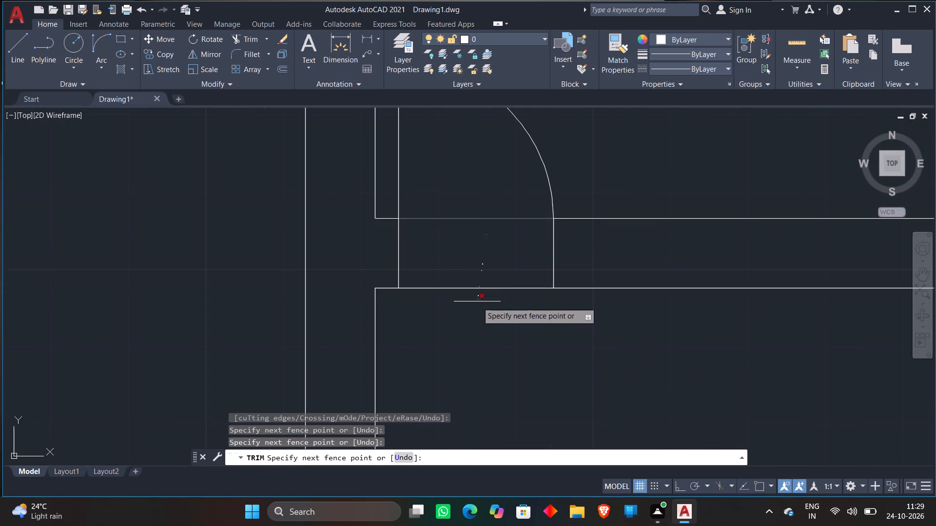
click(477, 306)
drag(479, 304, 482, 300)
key(space)
scroll(492, 286, down, 2)
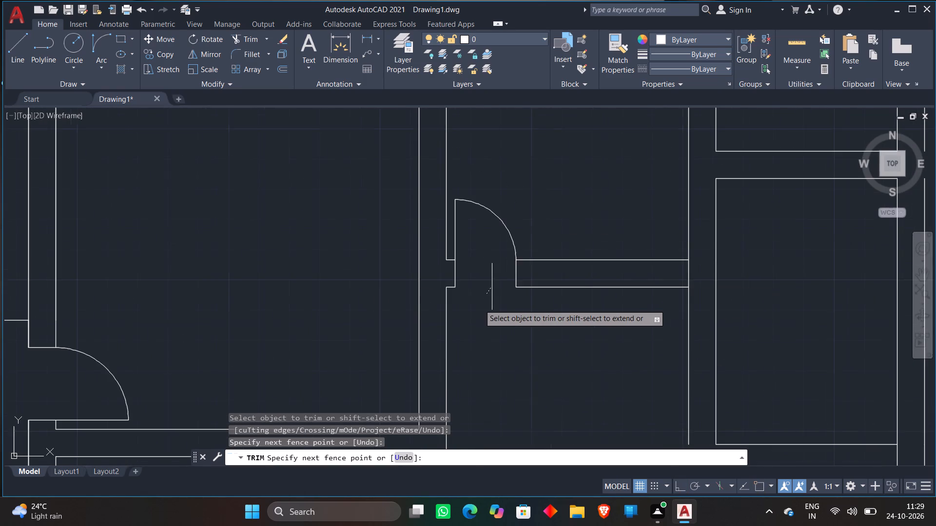
scroll(492, 285, down, 2)
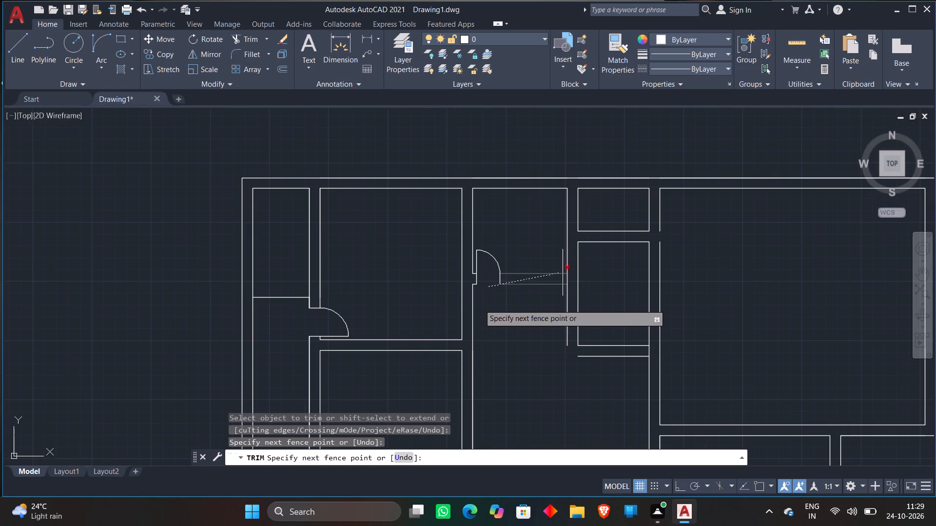
scroll(564, 274, down, 1)
click(528, 311)
scroll(546, 279, up, 2)
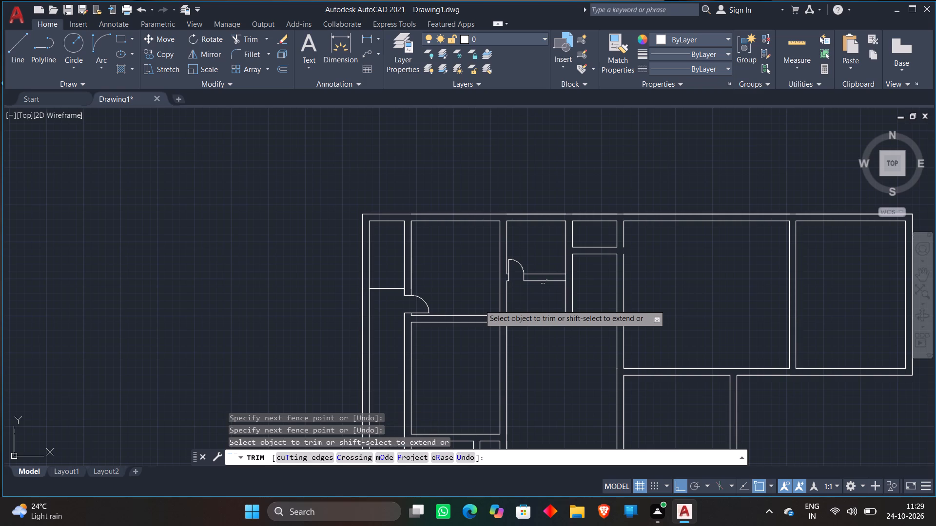
scroll(546, 279, up, 1)
key(space)
Fillet the outer left and outer bottom wall lines around the small room right of the new door into a sharp corner.
scroll(534, 305, down, 2)
middle_drag(532, 314, 460, 269)
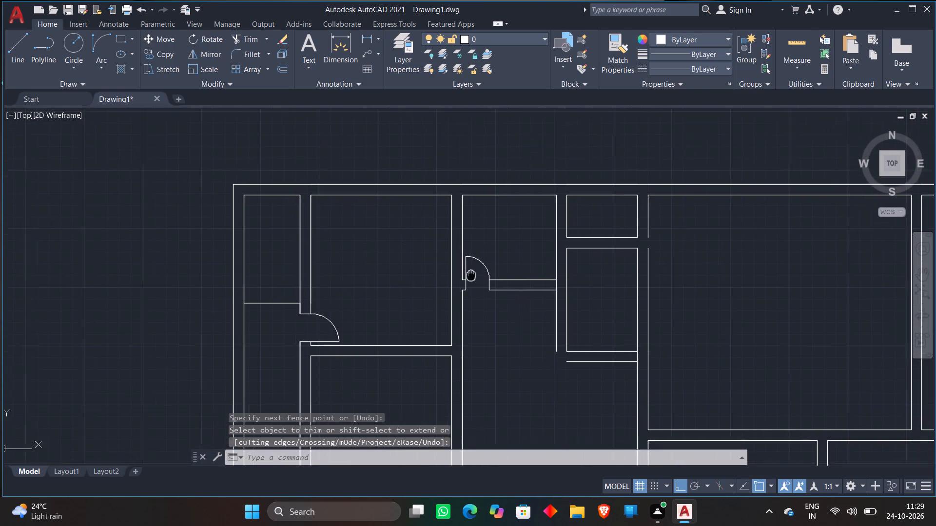
middle_drag(460, 269, 390, 238)
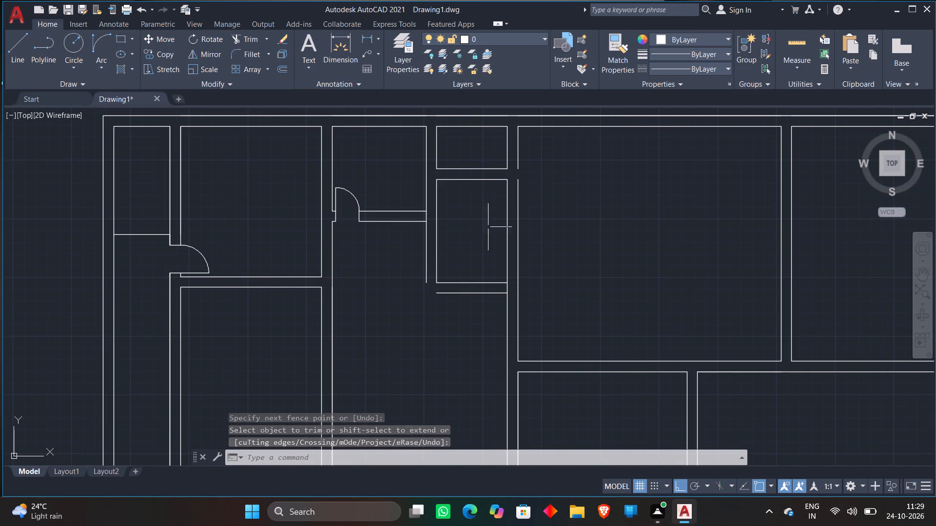
text(F)
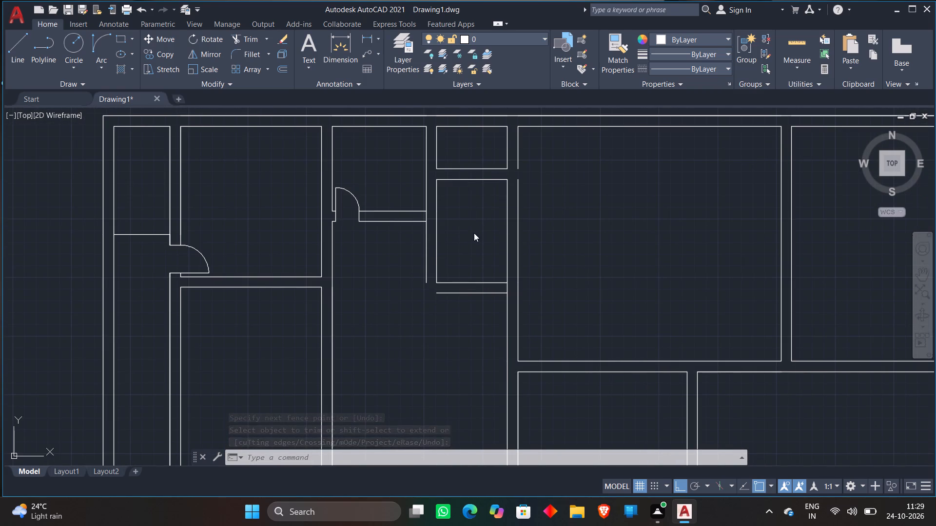
key(space)
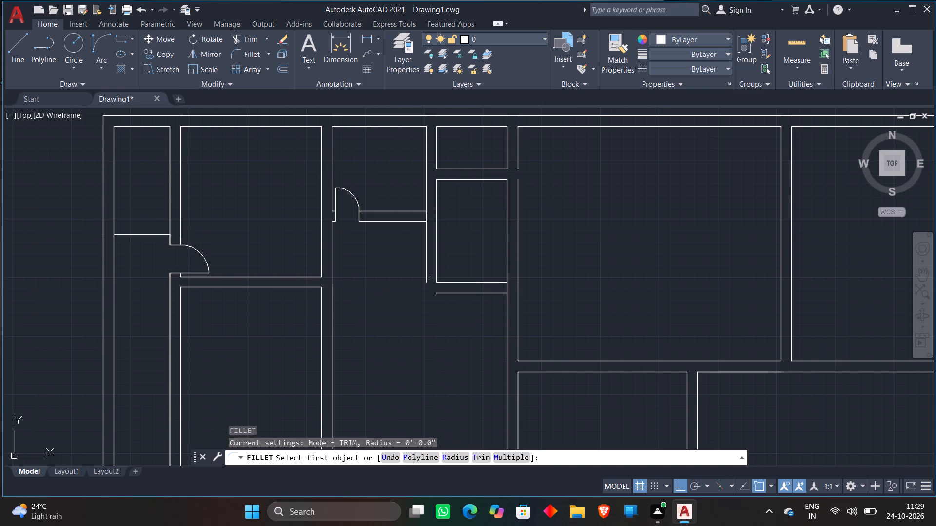
click(427, 279)
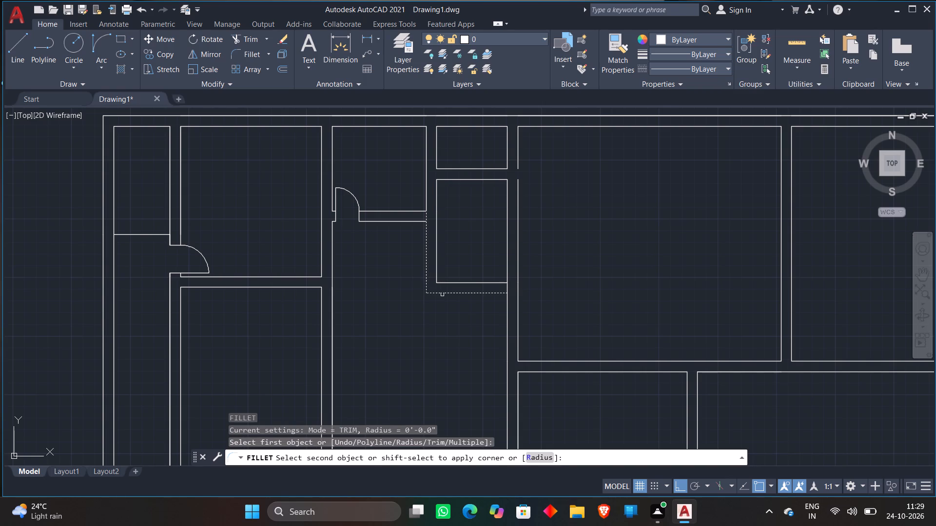
click(442, 294)
key(space)
key(e)
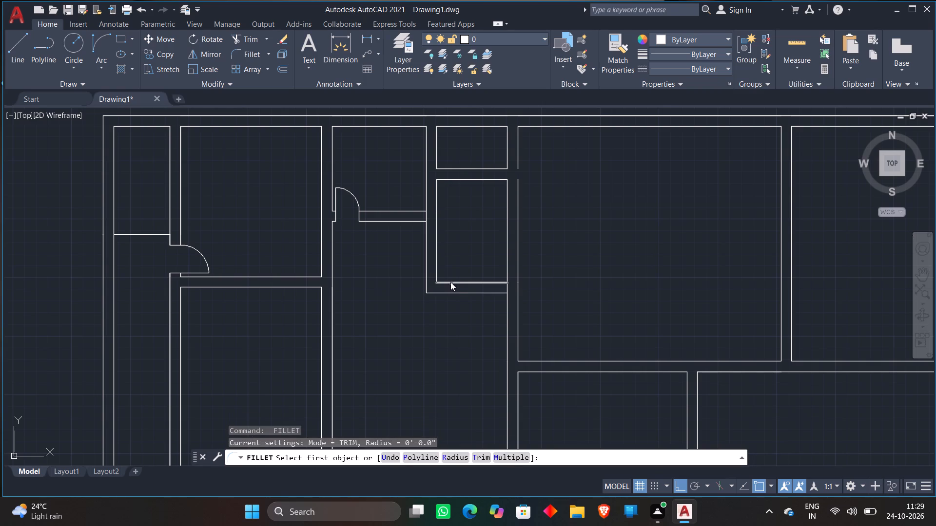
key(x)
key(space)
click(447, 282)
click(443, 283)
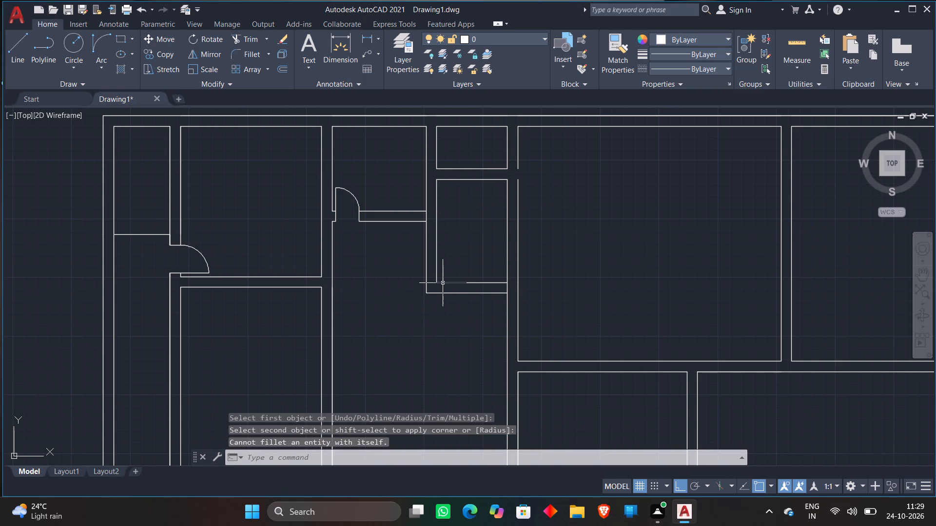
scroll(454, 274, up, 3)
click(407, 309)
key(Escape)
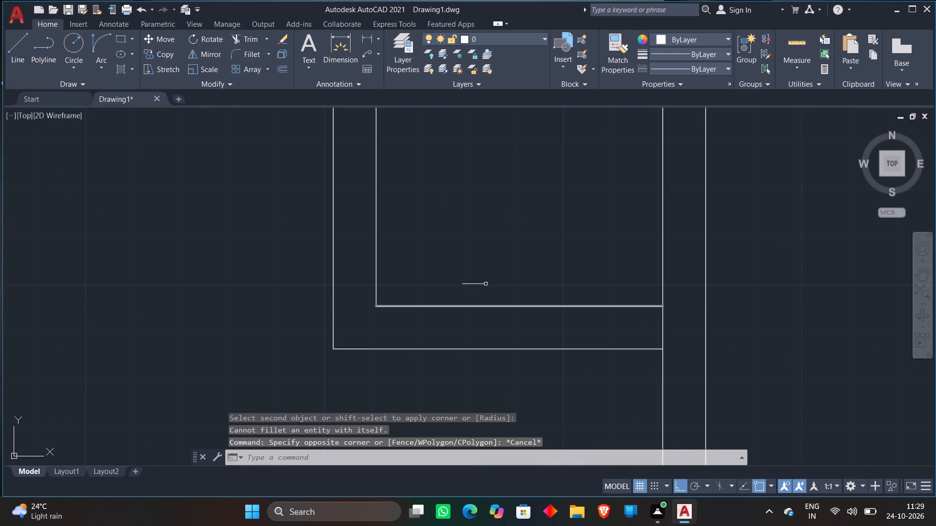
Extend the inner bottom wall line of the small room leftward to its outer left wall line.
key(e)
key(x)
key(space)
click(464, 268)
click(390, 335)
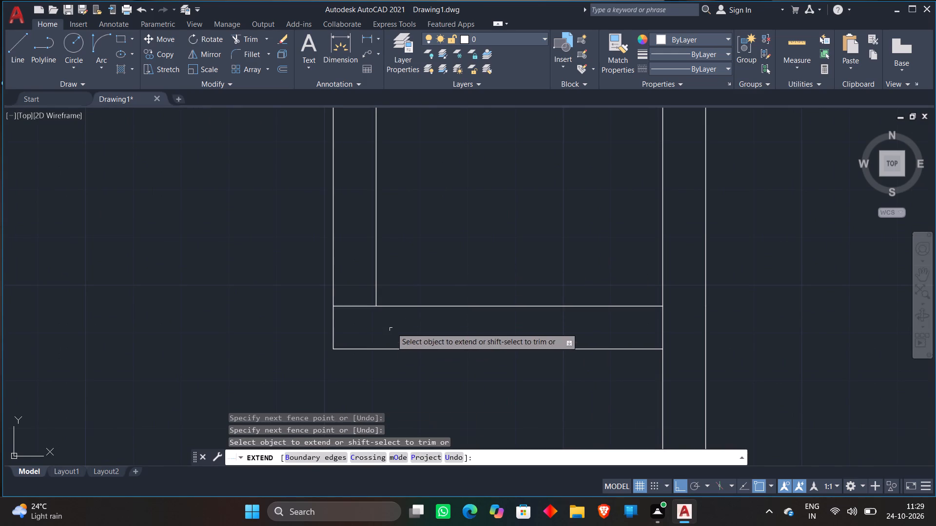
key(Escape)
scroll(437, 276, down, 2)
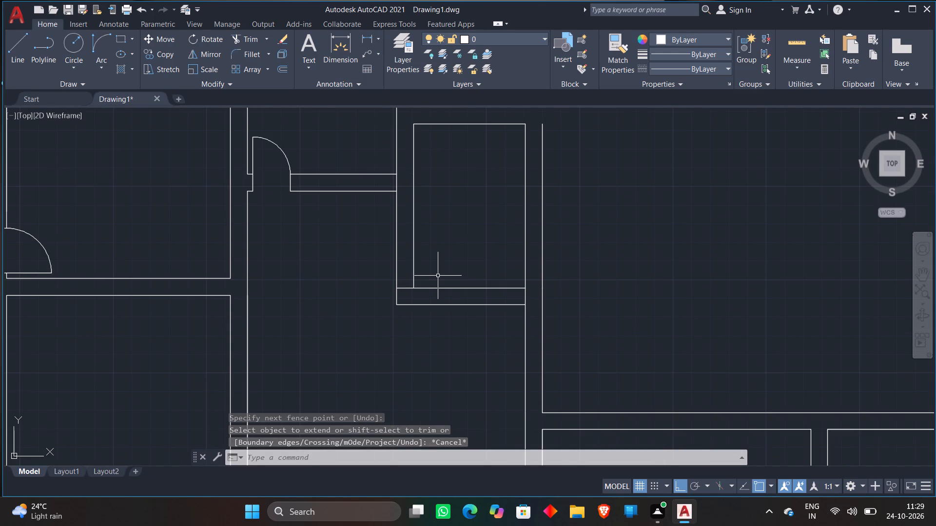
Offset the small room's inner bottom wall line 3" upward into the room as the lower door jamb.
key(o)
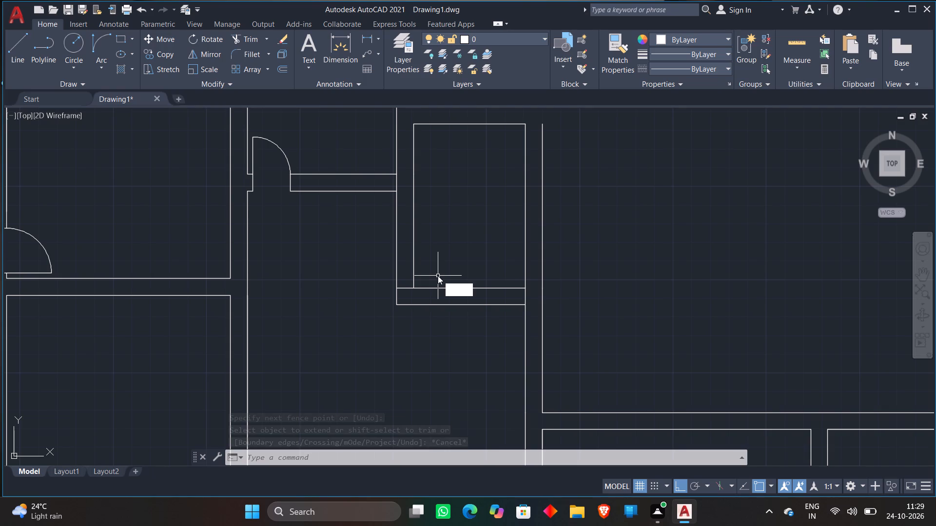
key(Return)
text(3")
key(Return)
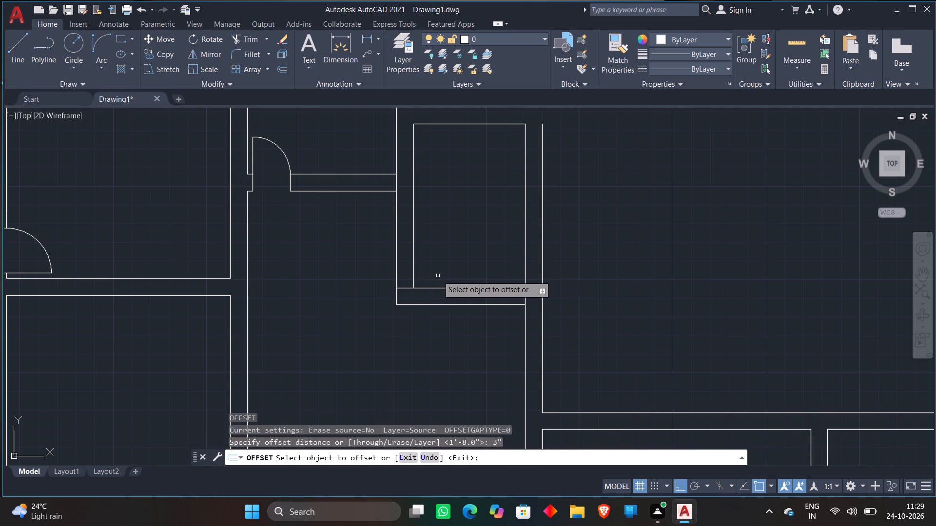
click(437, 289)
click(453, 255)
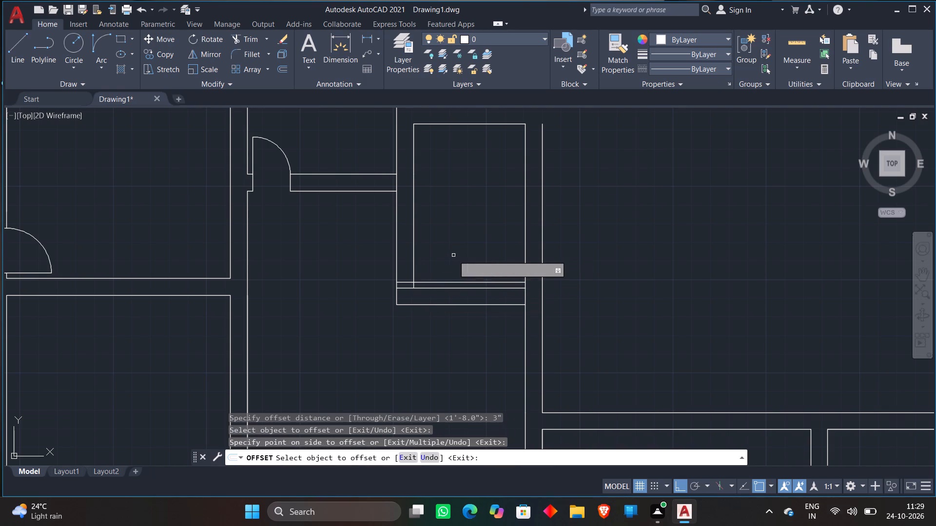
key(space)
Offset the lower jamb line 2' upward and the small room's inner left wall line 2' into the room.
text(O)
key(Return)
text(2')
key(Return)
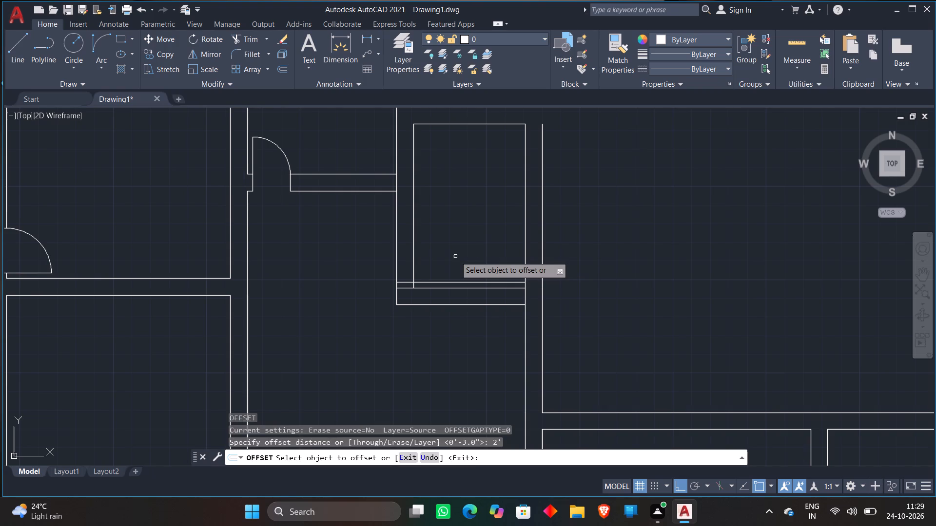
scroll(439, 268, up, 2)
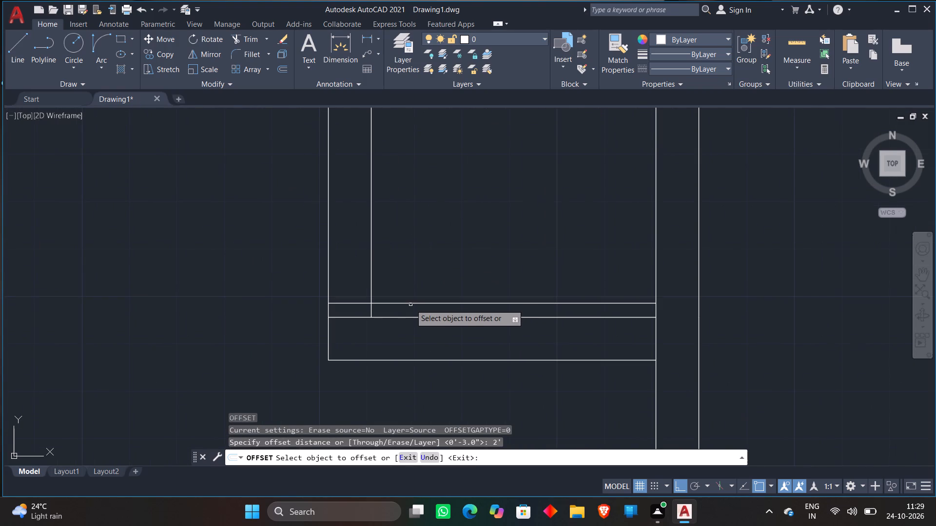
click(410, 302)
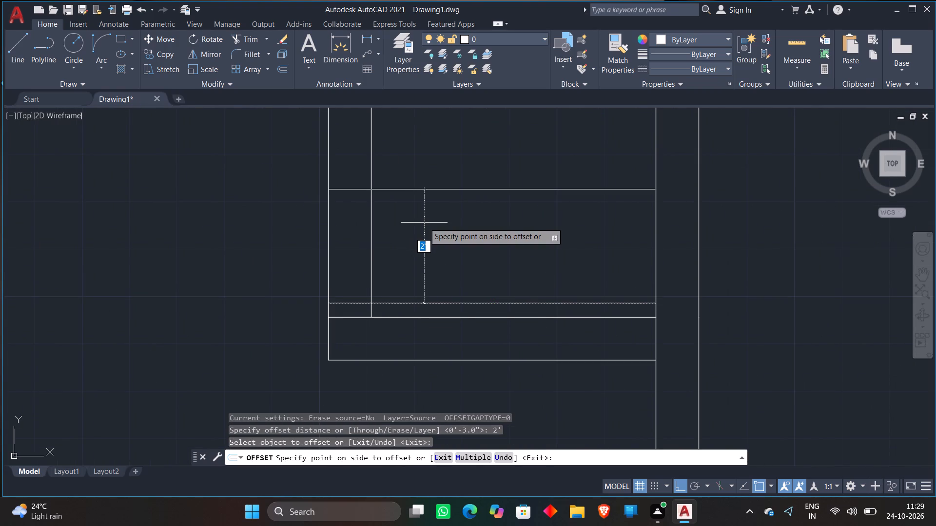
click(424, 223)
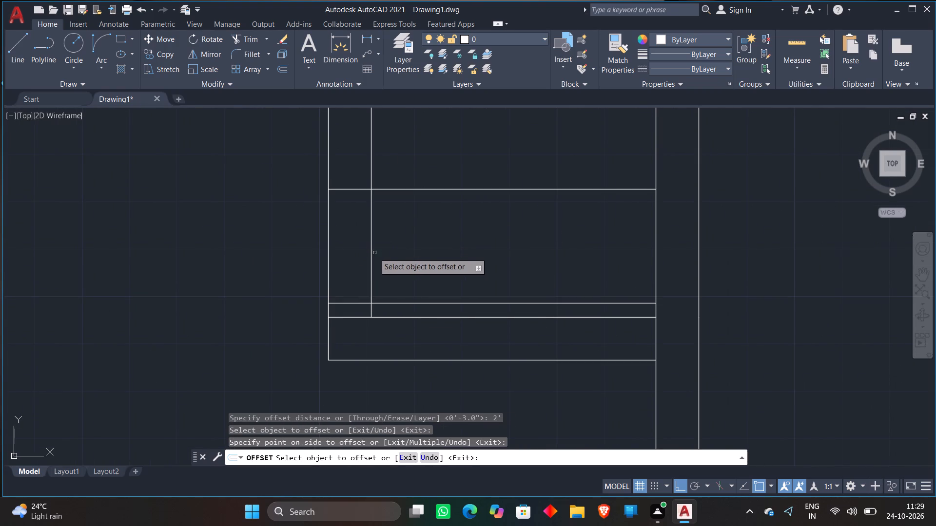
click(371, 255)
click(490, 272)
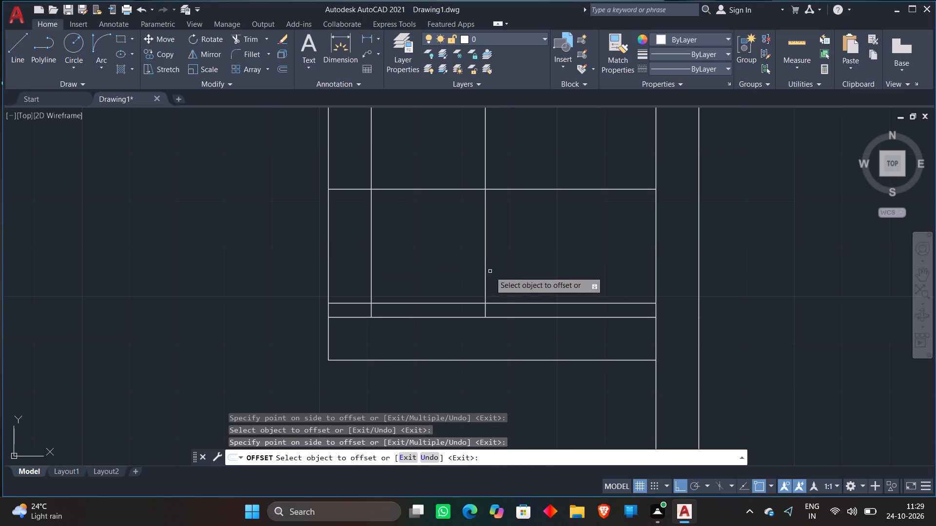
key(space)
scroll(502, 262, down, 1)
middle_drag(520, 217, 459, 311)
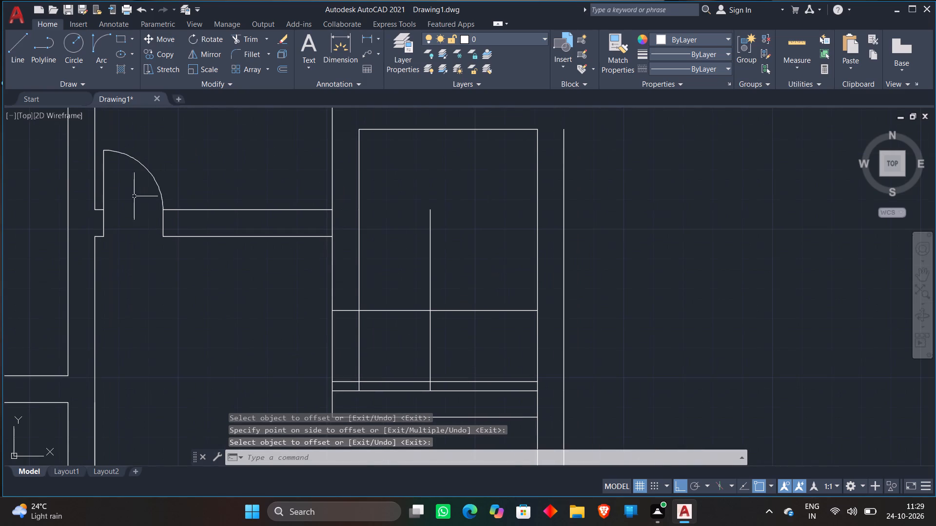
Draw a Start, End, Direction door-swing arc from the upper jamb's crossing with the inner left wall to the lower jamb's crossing with the vertical offset.
click(98, 45)
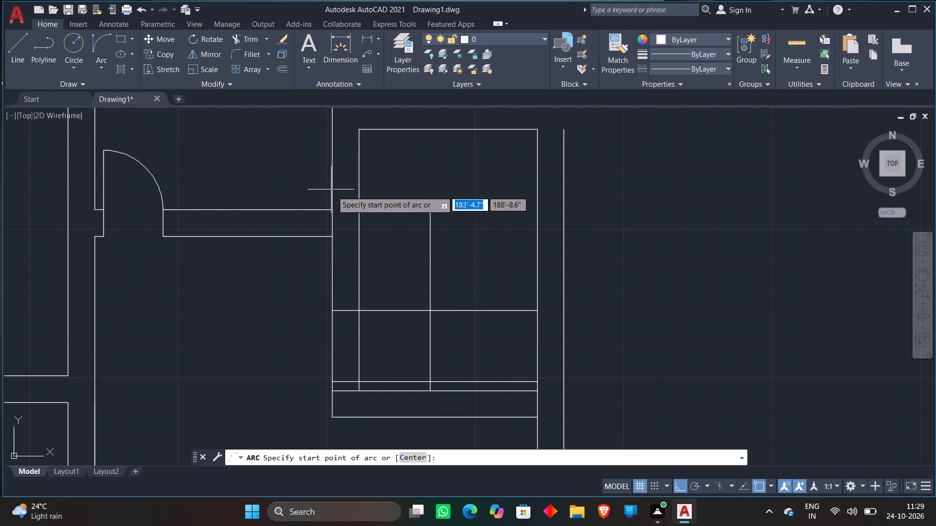
click(361, 309)
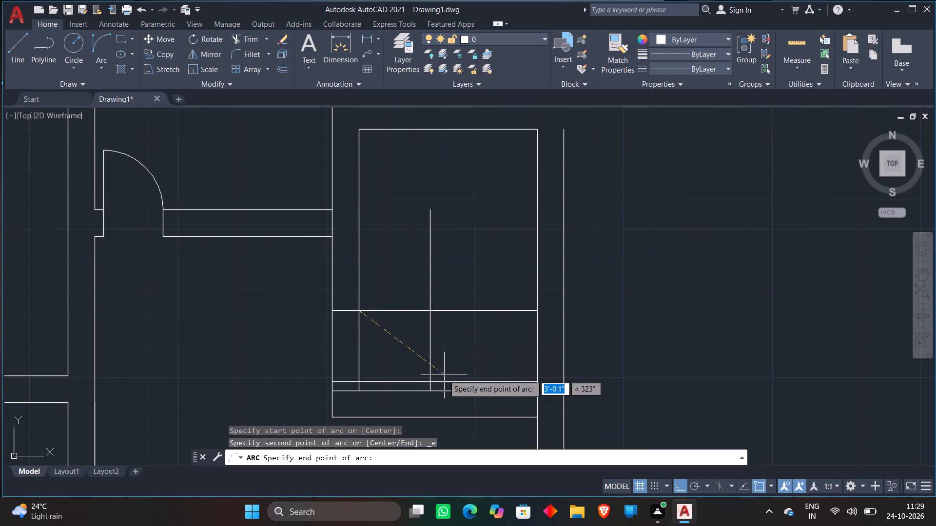
click(430, 378)
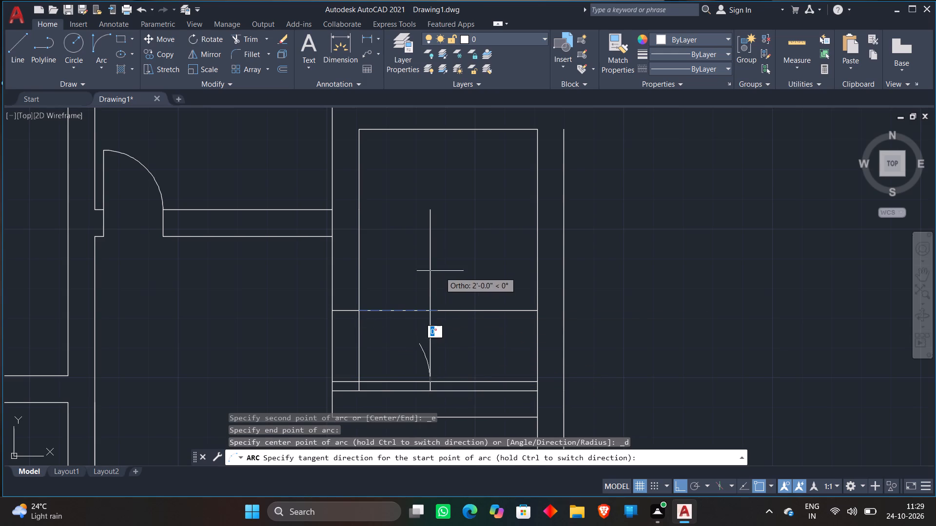
click(447, 259)
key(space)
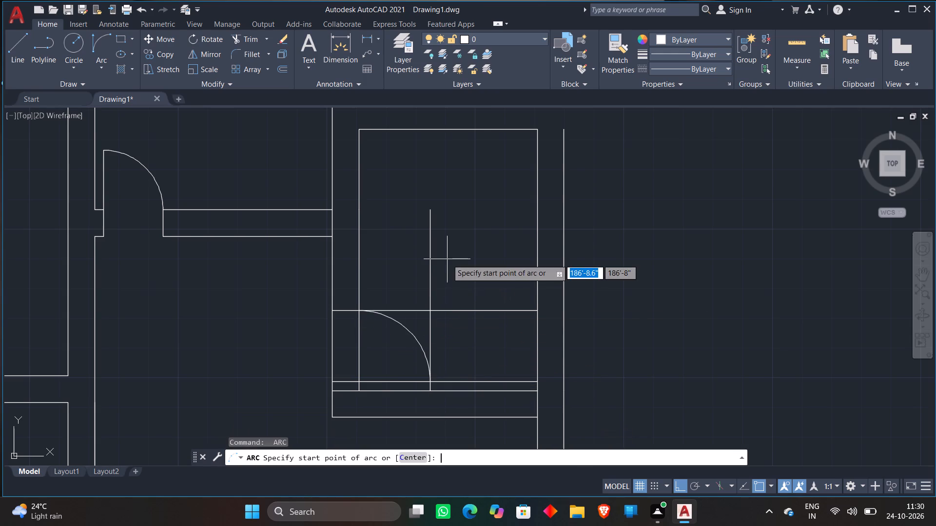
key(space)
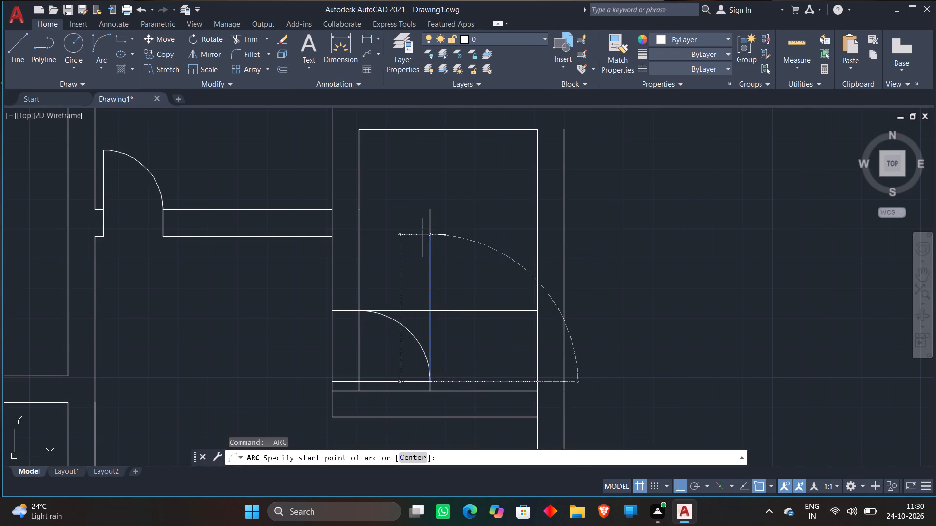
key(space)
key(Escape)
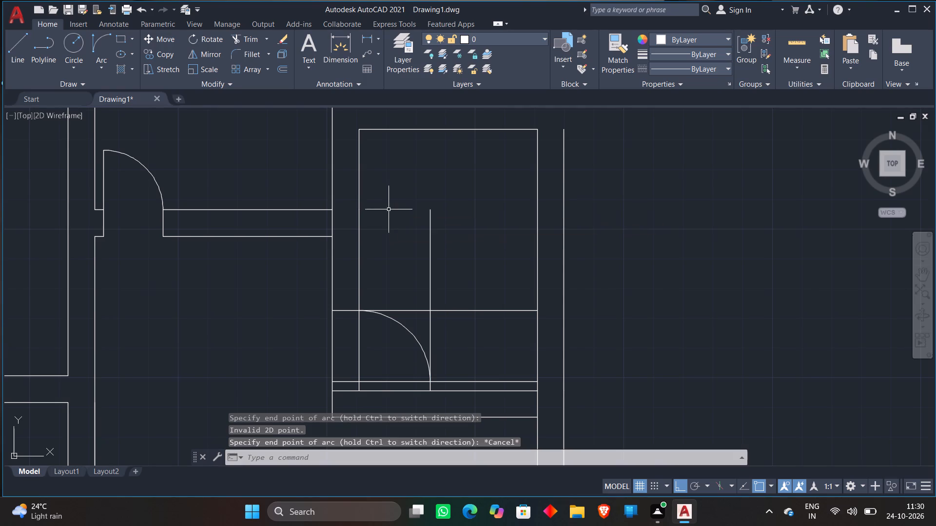
Trim the vertical and horizontal door construction lines beyond the swing arc, including the short stub below the arc's lower end.
click(238, 39)
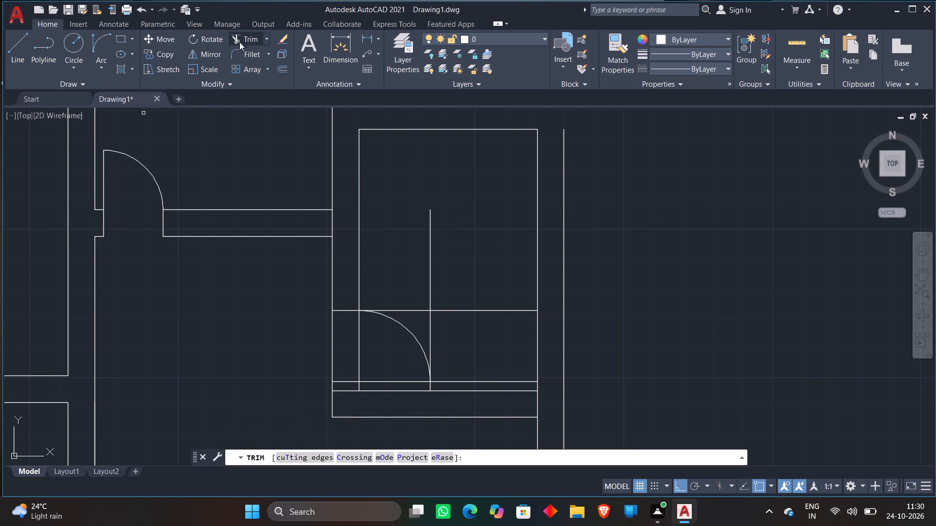
click(420, 260)
click(458, 323)
scroll(429, 324, up, 1)
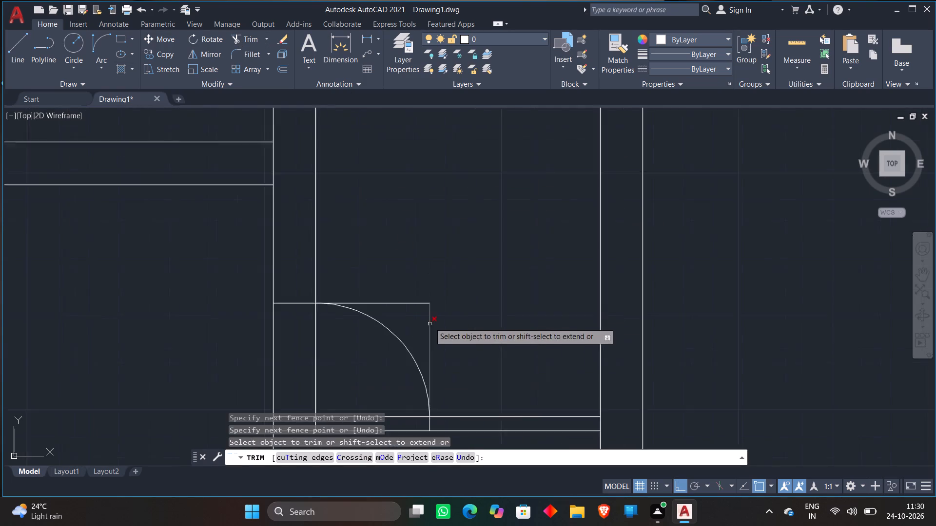
scroll(429, 322, up, 1)
click(385, 266)
click(453, 344)
scroll(470, 296, down, 4)
middle_drag(471, 298, 475, 289)
scroll(451, 329, up, 4)
click(490, 349)
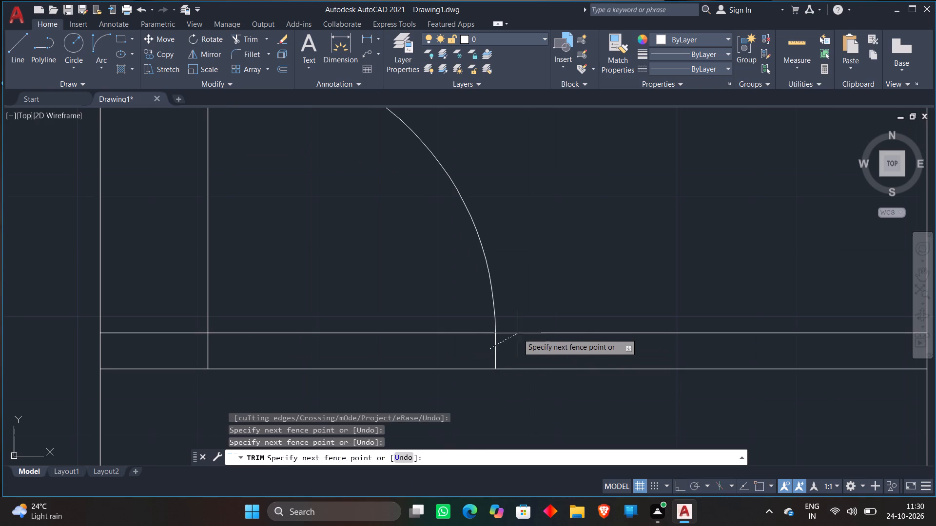
click(525, 329)
scroll(556, 273, down, 2)
Trim both lines of the small room's left wall between the two jamb lines to open the 2' doorway.
click(444, 260)
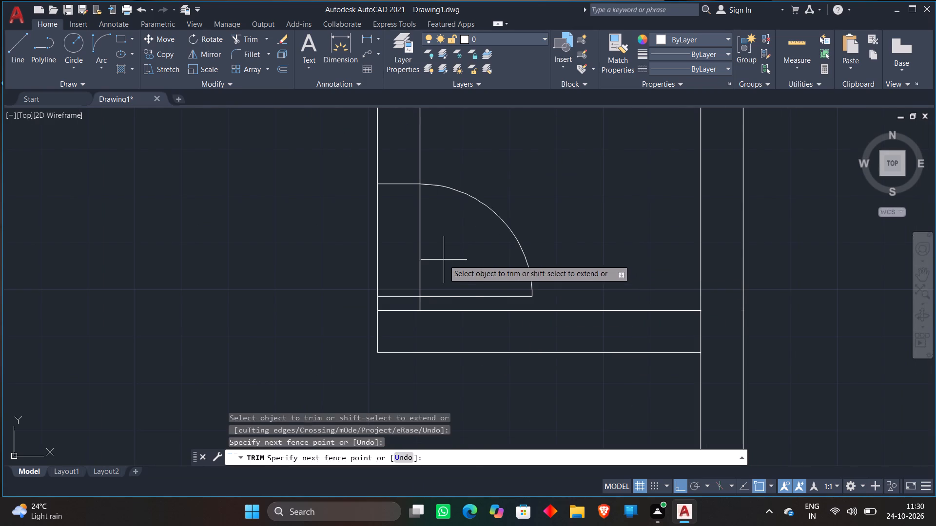
click(298, 262)
click(388, 312)
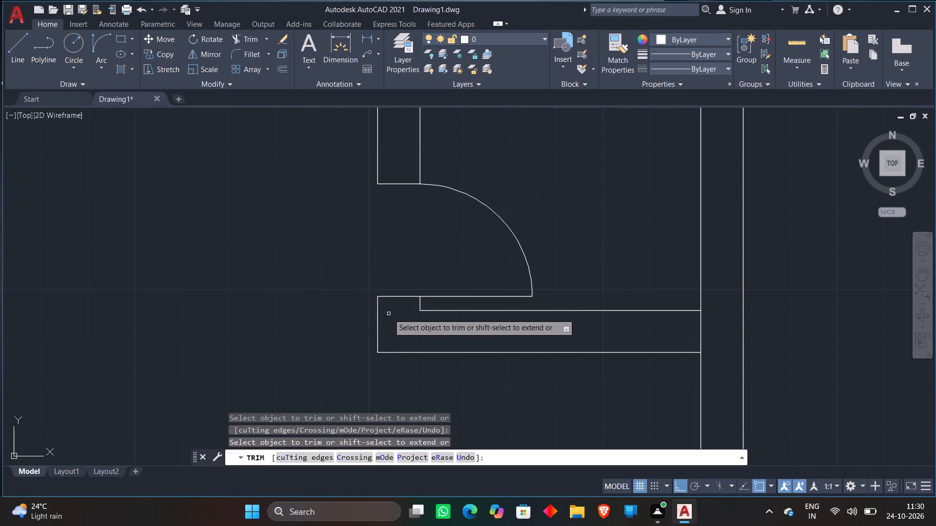
key(space)
Extend the large room's left wall line across the gap beside the two small rooms.
scroll(489, 312, down, 5)
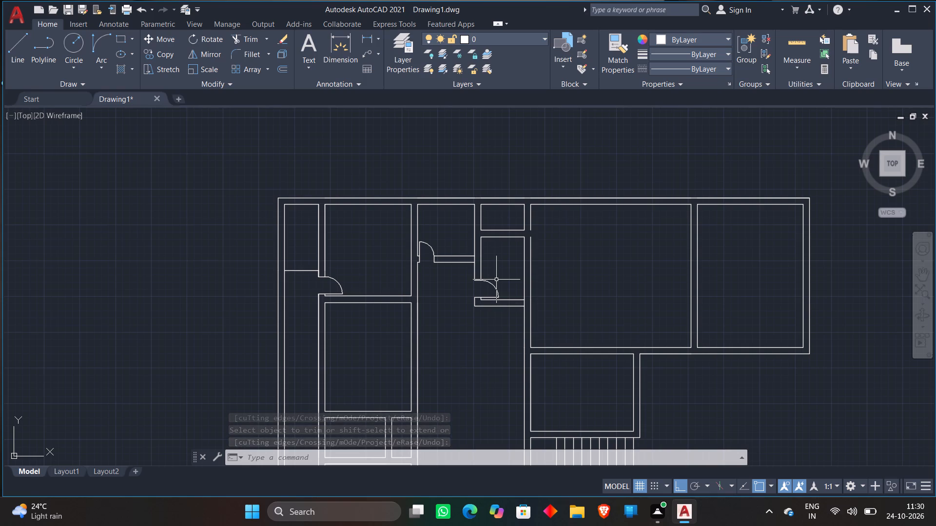
text(EX)
key(space)
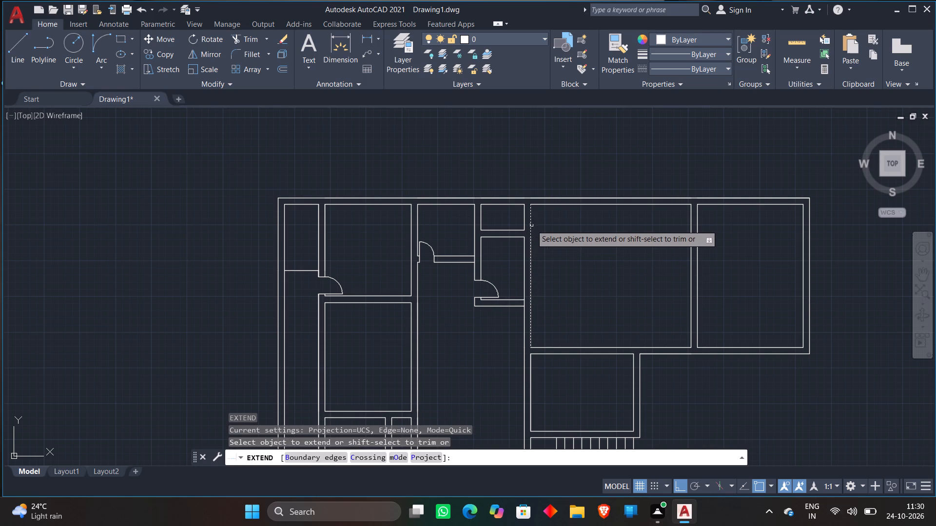
click(531, 225)
key(space)
Extend the small room's outer bottom wall line rightward to the large room's left wall line.
scroll(541, 229, down, 1)
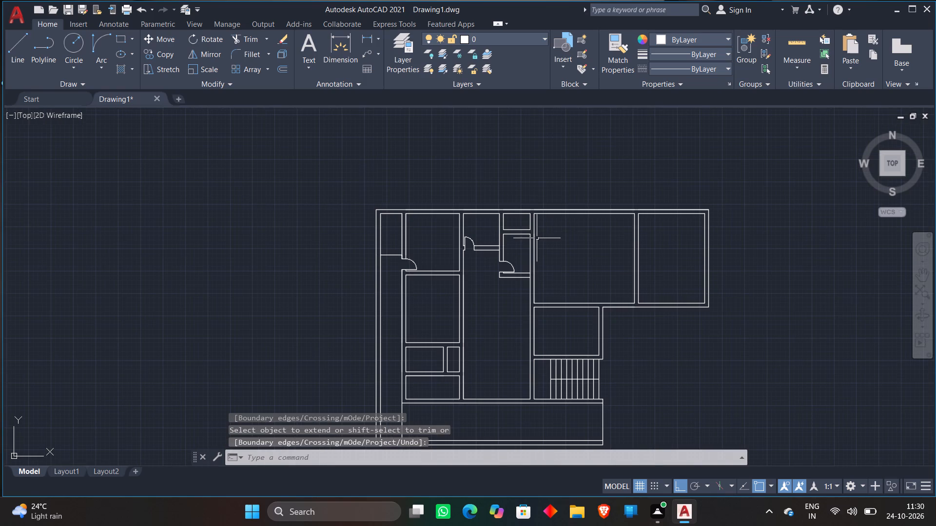
middle_drag(549, 286, 521, 289)
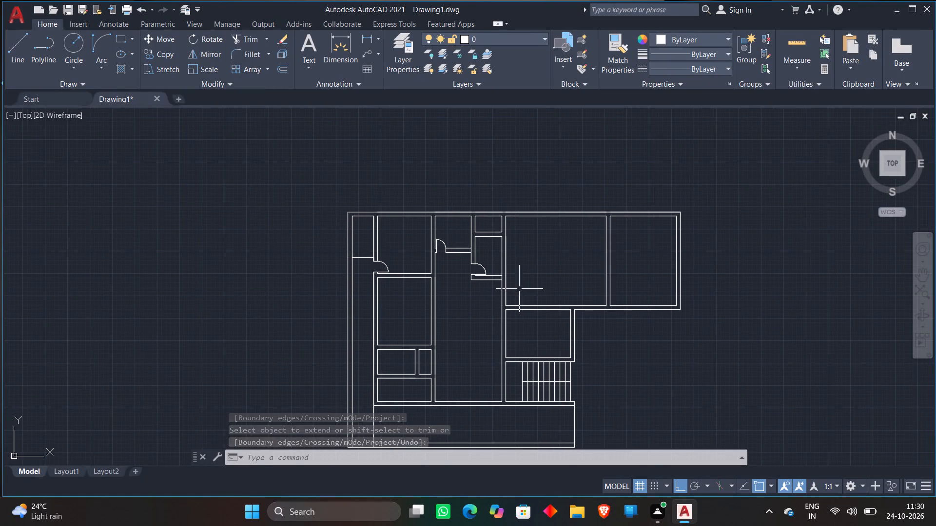
scroll(521, 269, up, 2)
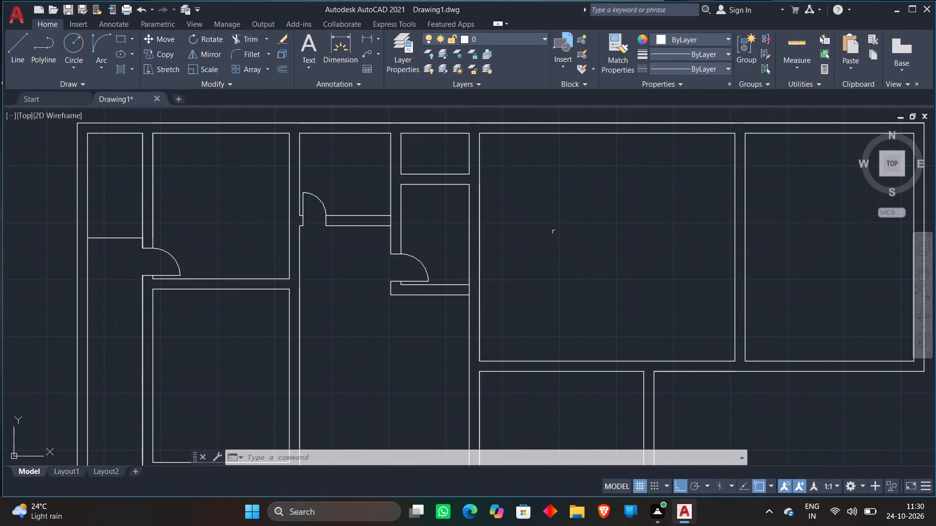
text(EX)
key(space)
scroll(451, 254, up, 3)
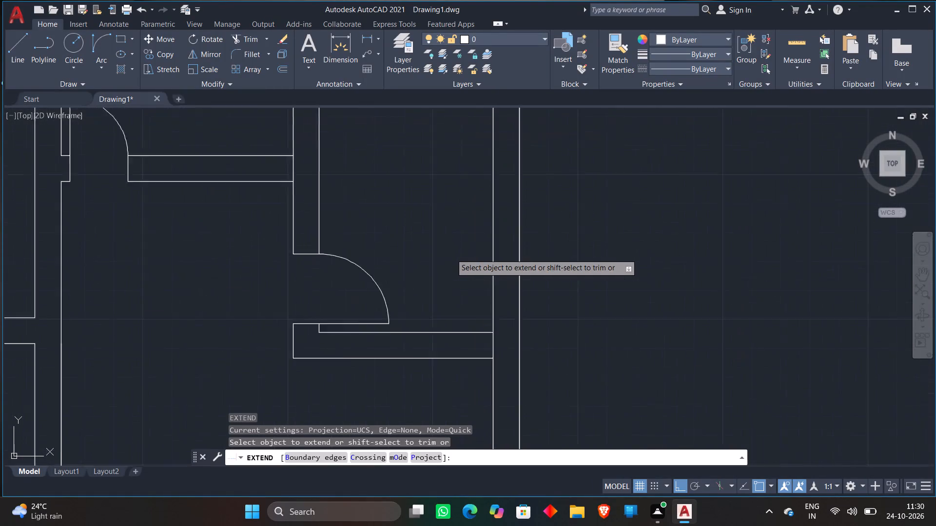
click(502, 421)
key(space)
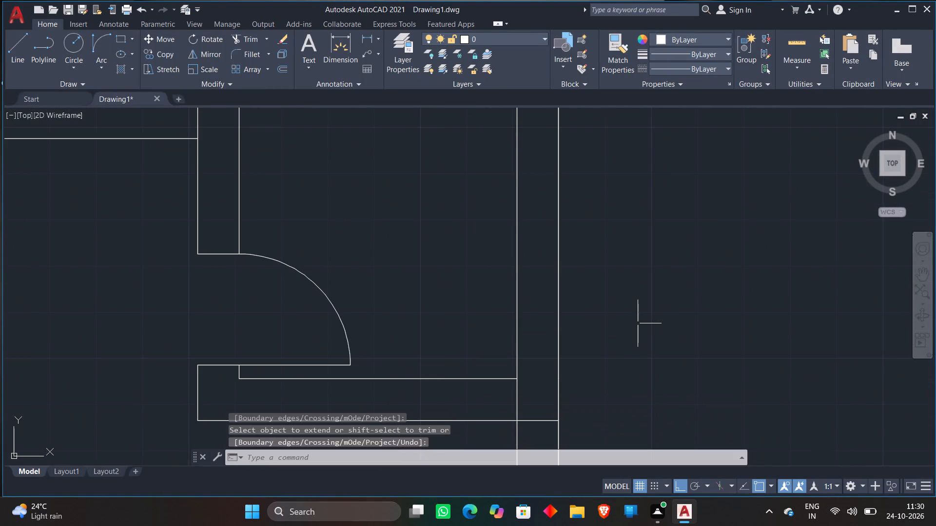
Trim the small room's right wall line between its inner and outer bottom wall lines.
key(t)
text(R)
key(space)
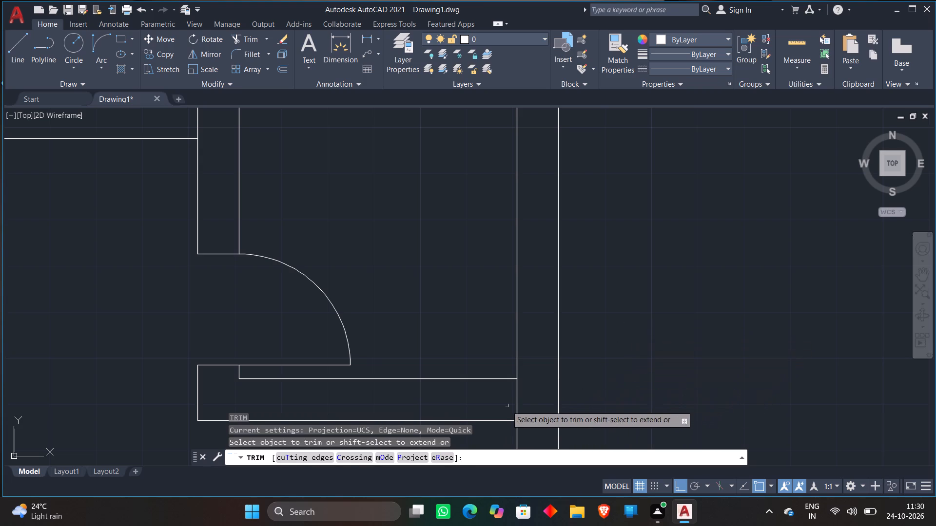
click(508, 406)
click(526, 396)
key(space)
Fillet the large room's bottom wall line to the central room's right wall line to form a square corner.
scroll(644, 290, down, 4)
middle_drag(647, 291, 629, 285)
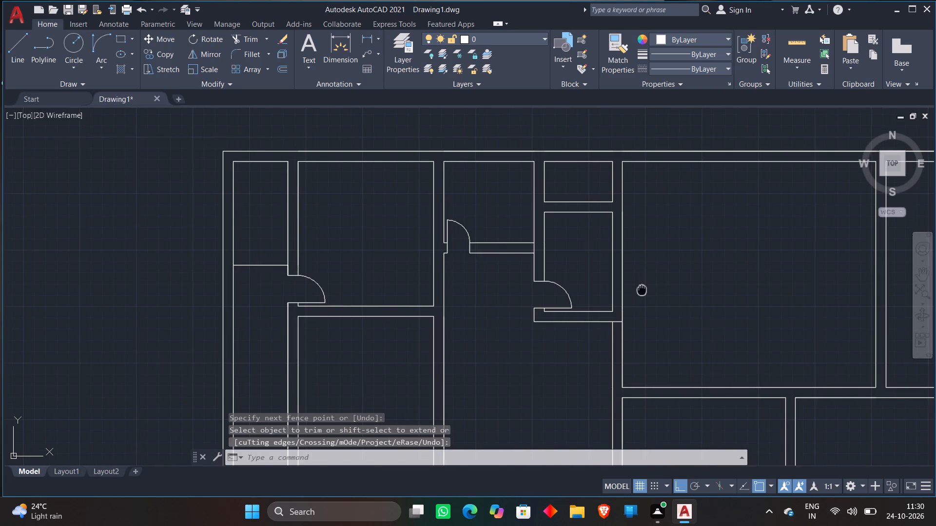
middle_drag(629, 285, 510, 242)
scroll(548, 247, up, 1)
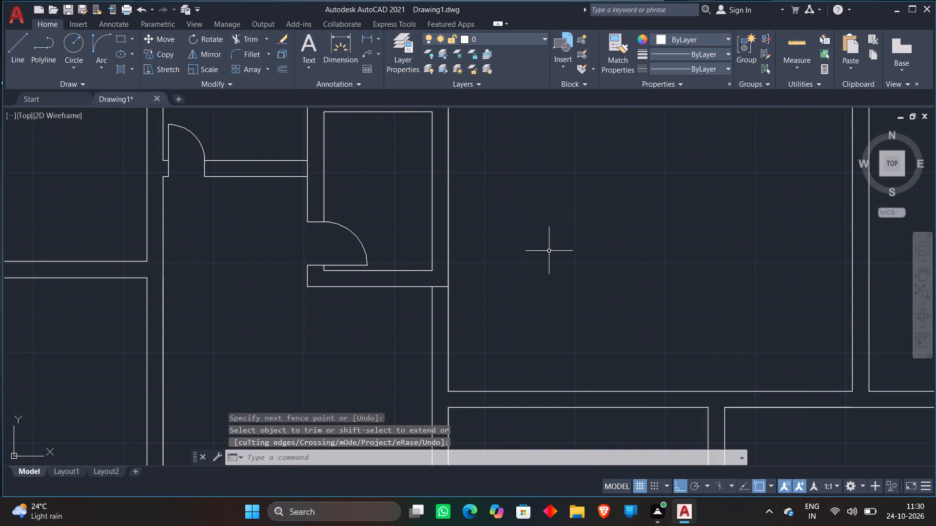
key(f)
key(space)
middle_drag(501, 289, 514, 235)
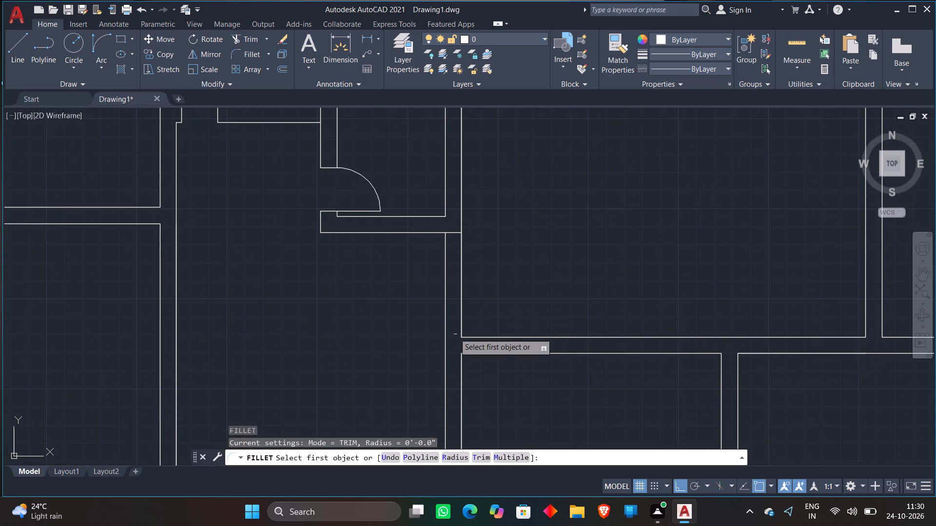
click(469, 338)
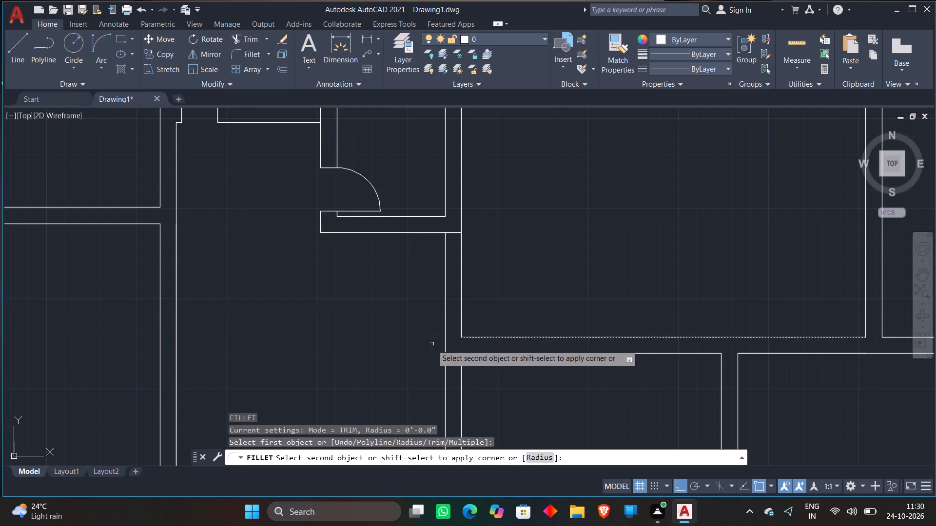
click(445, 348)
key(Escape)
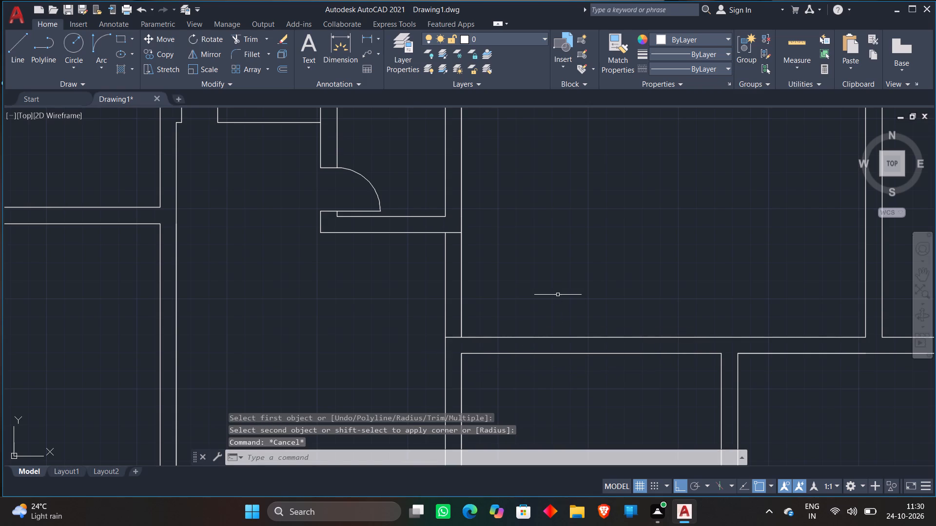
Trim both vertical wall lines between the small room's bottom corner and the large room's bottom wall to open the passage.
text(TR)
key(space)
click(385, 292)
click(566, 271)
key(space)
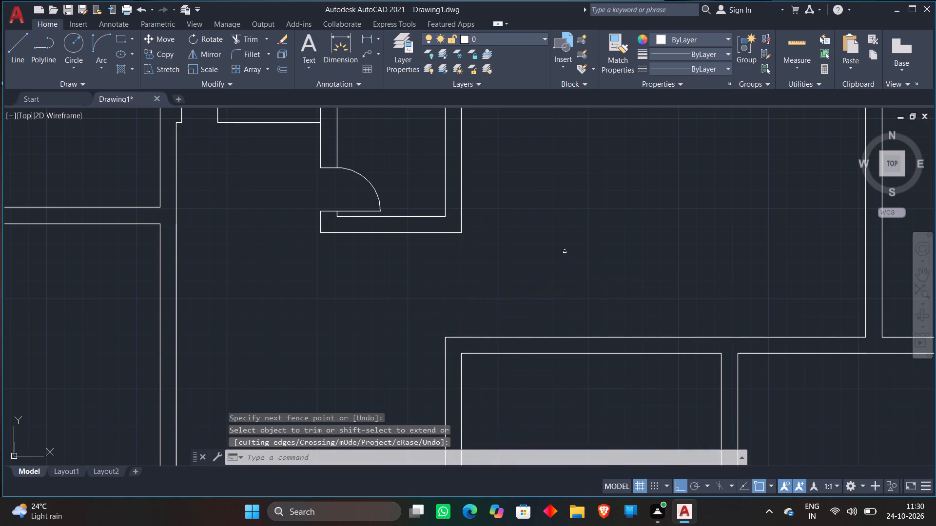
Offset the central room's bottom wall line 12'8" upward into the room.
scroll(565, 250, down, 4)
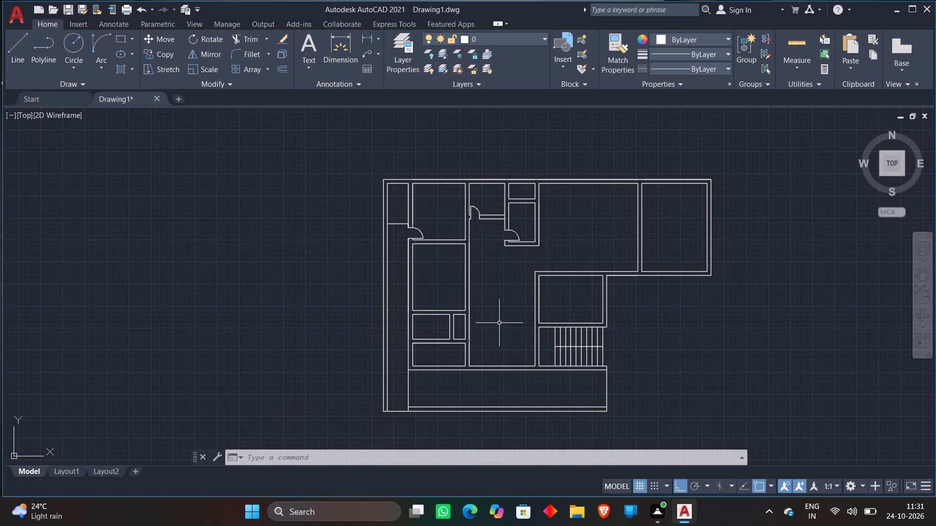
key(o)
key(Return)
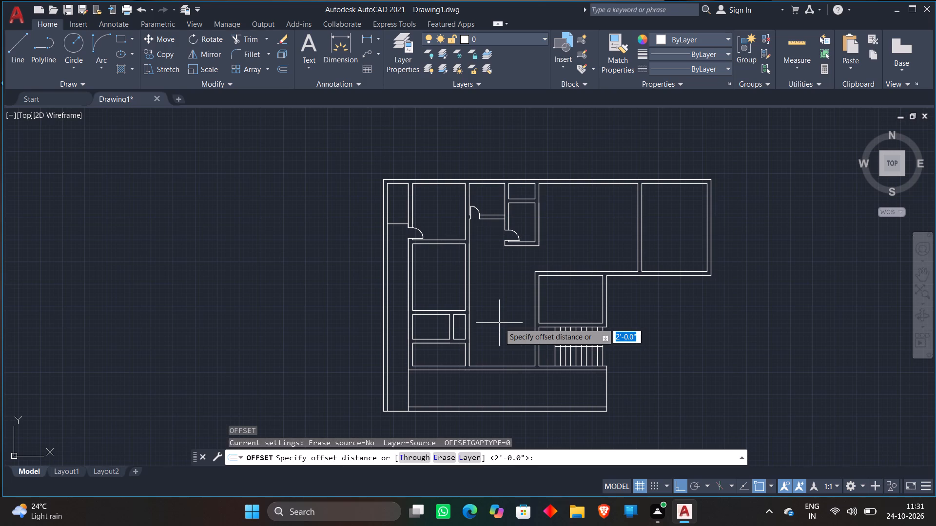
text(12)
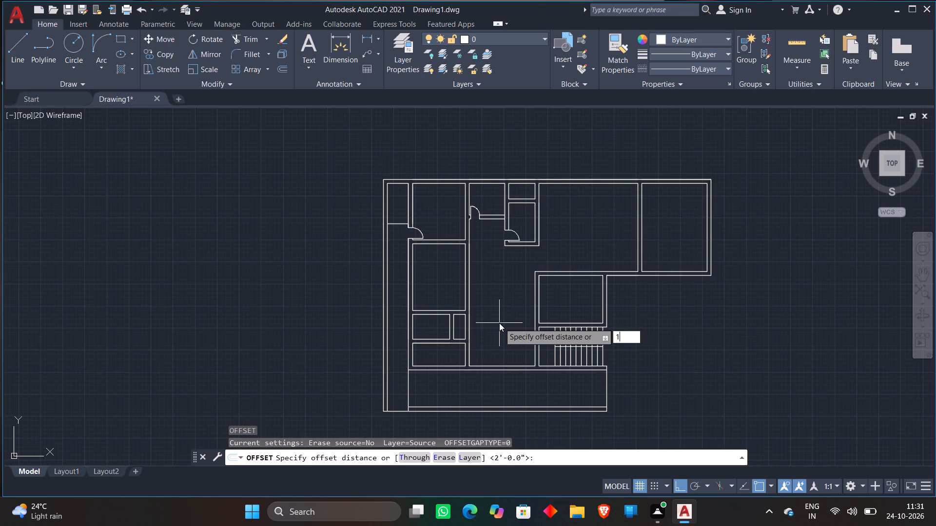
text('8")
key(Return)
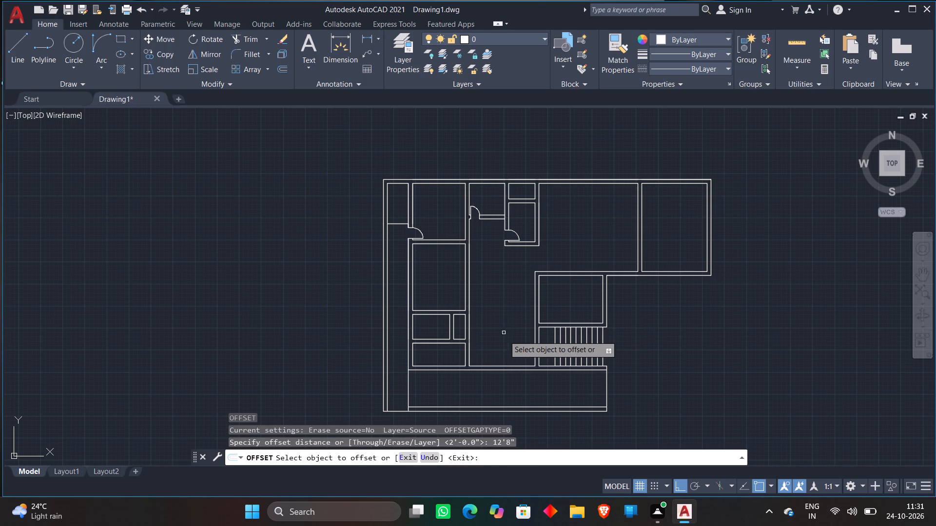
scroll(517, 371, up, 2)
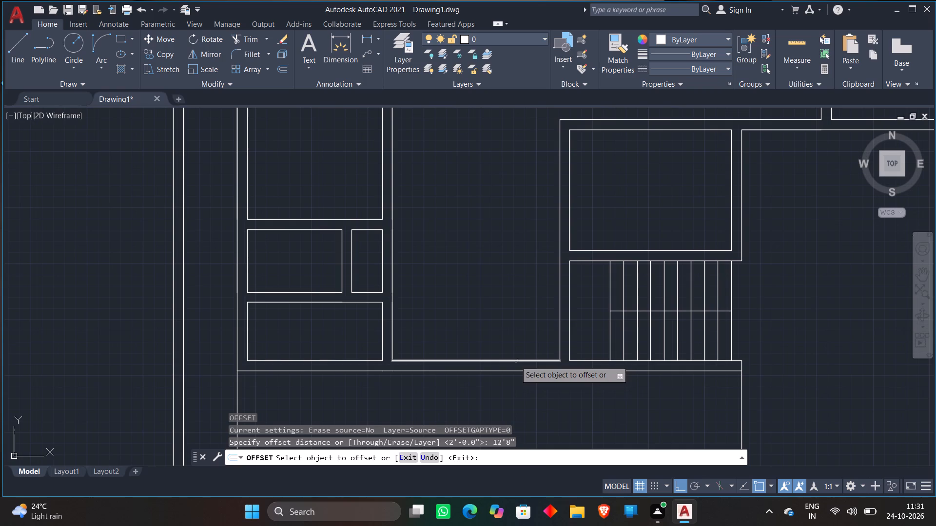
click(515, 361)
click(511, 245)
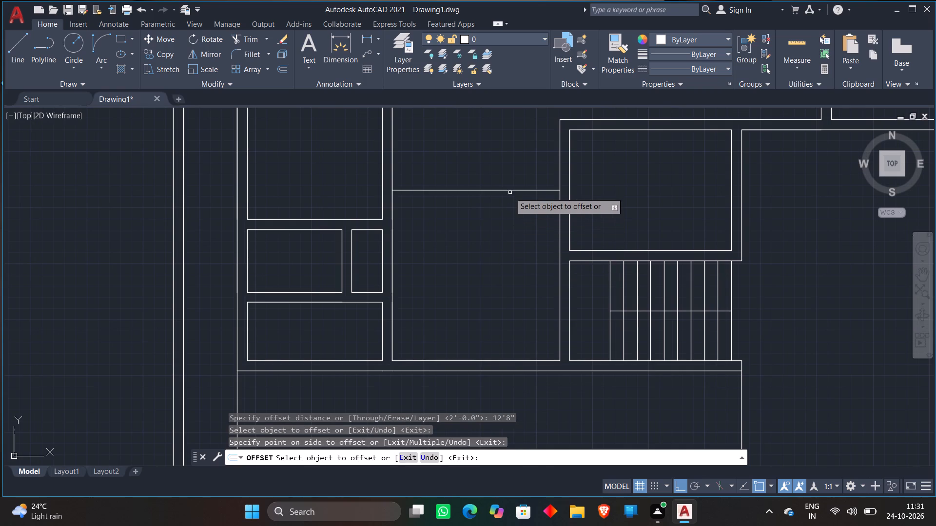
Offset the new cross line in the central room 9" upward to form a partition wall.
click(510, 191)
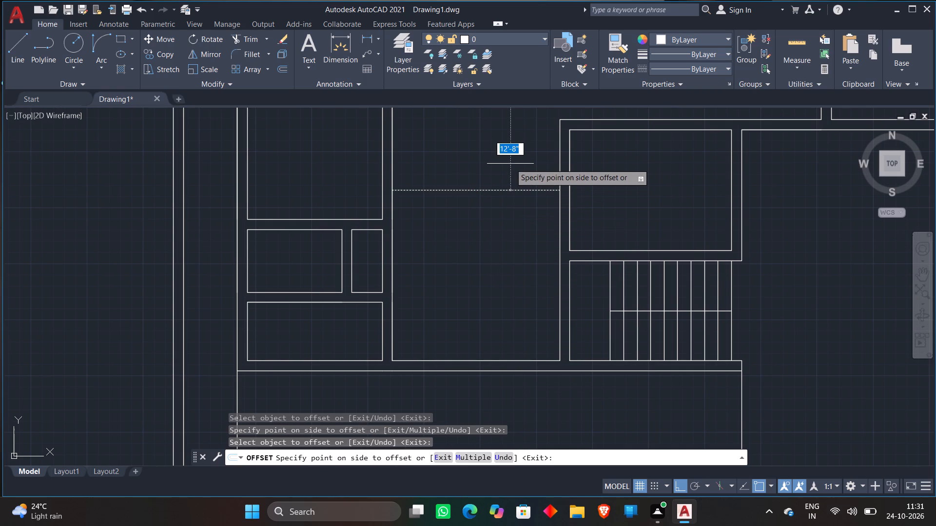
text(9")
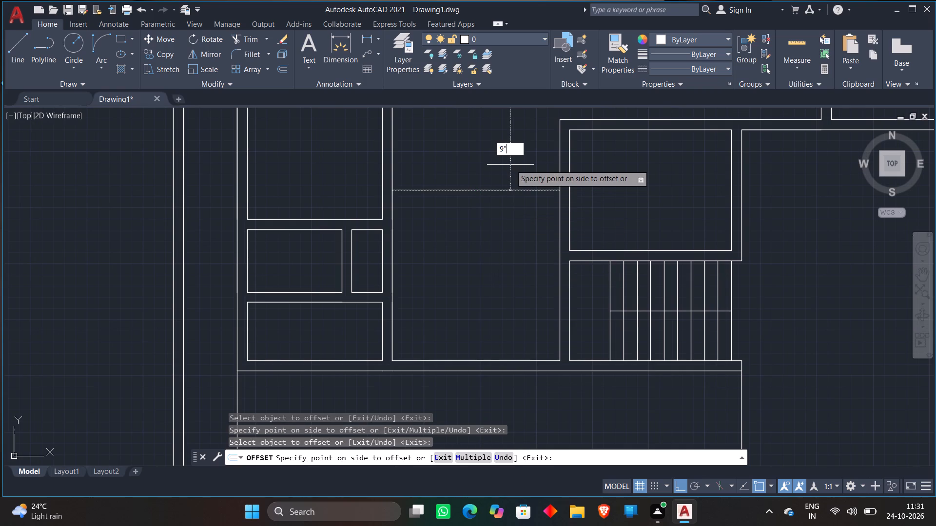
key(Return)
key(space)
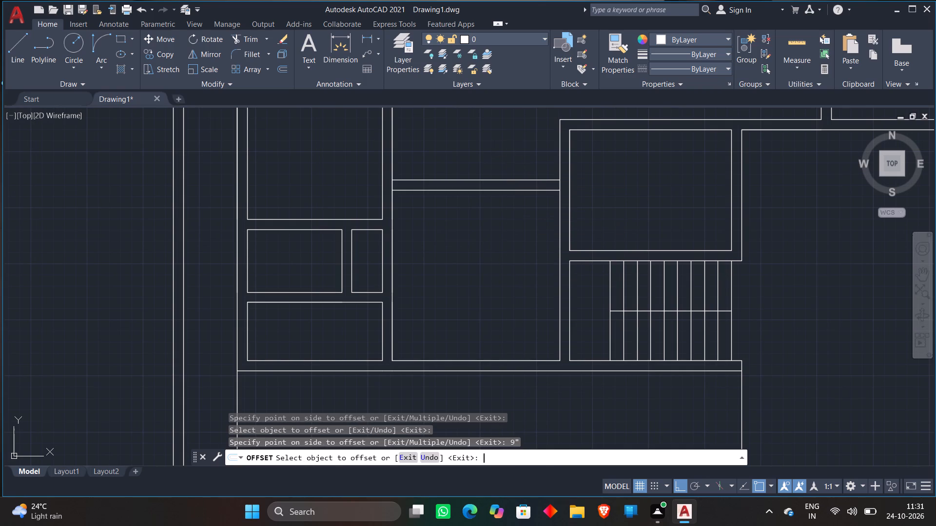
Trim the central room's side wall lines between the two partition lines at both ends.
click(243, 36)
scroll(580, 182, up, 2)
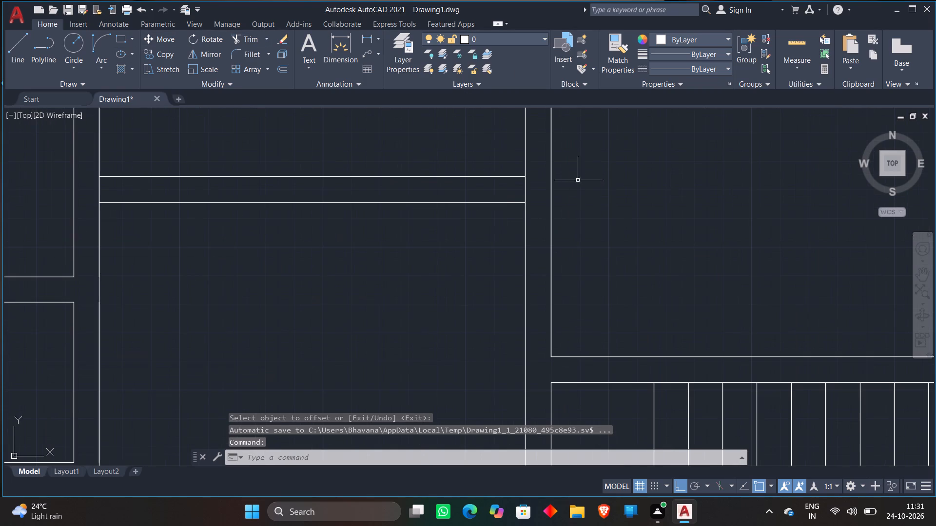
click(243, 38)
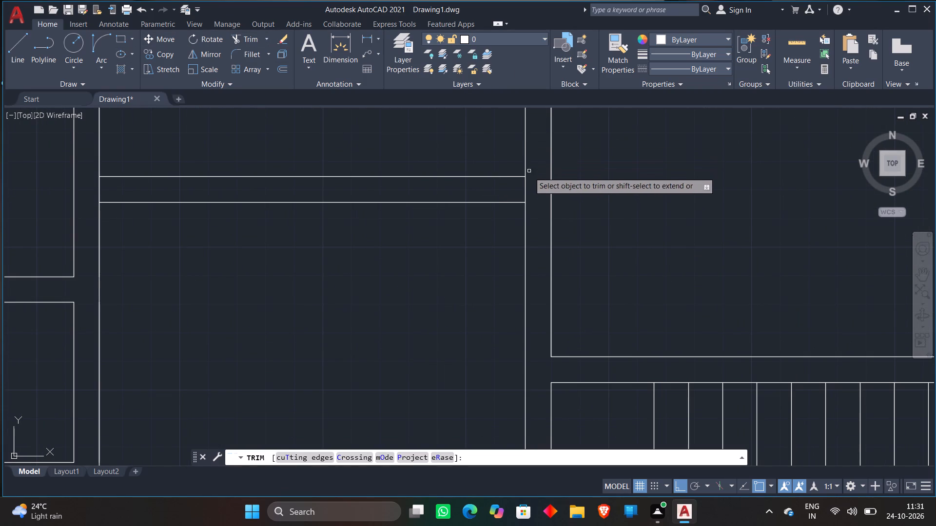
click(522, 186)
click(528, 183)
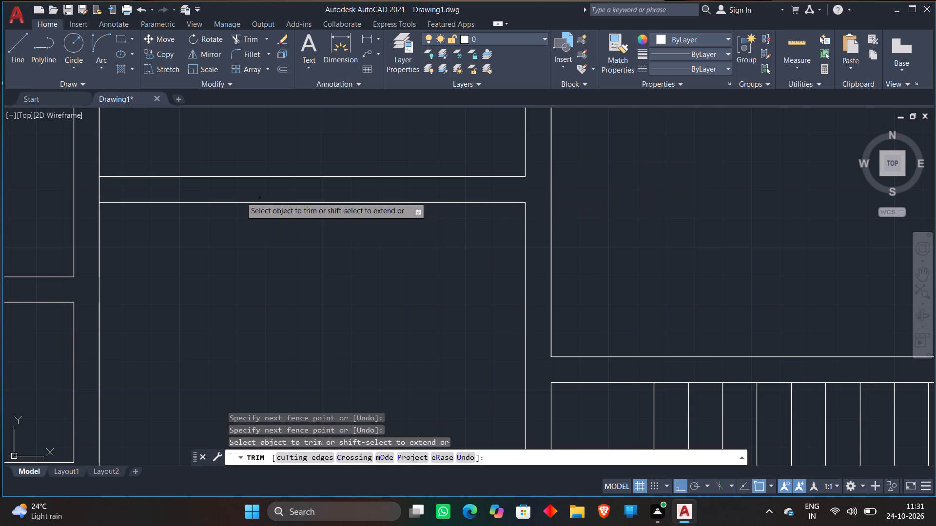
scroll(55, 182, up, 1)
click(106, 193)
click(172, 200)
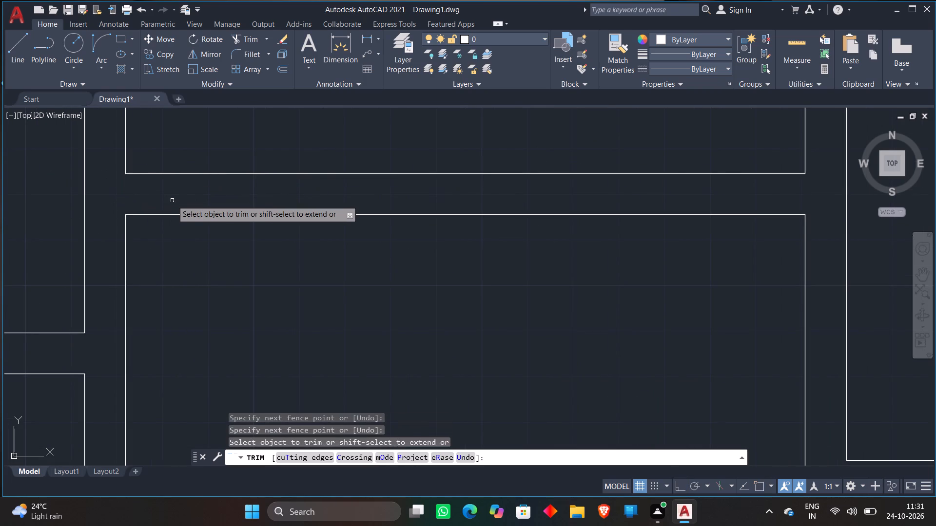
key(space)
Draw a horizontal line across the wall between the large room and the far-right room, overshooting both wall faces.
scroll(187, 194, down, 2)
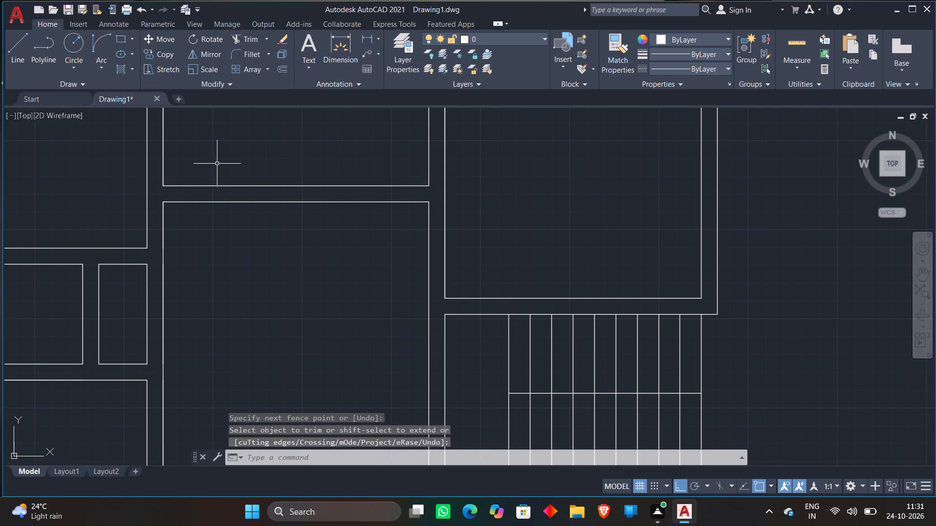
scroll(217, 164, down, 3)
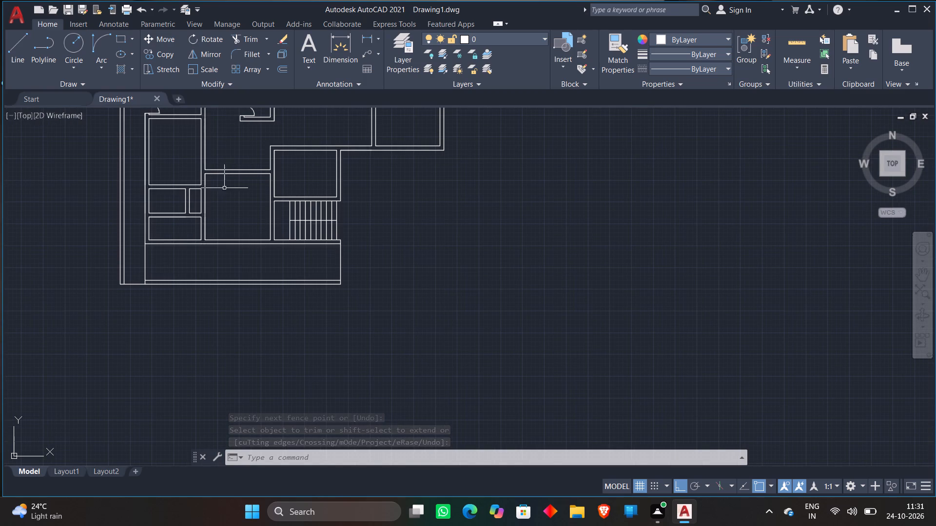
middle_drag(236, 157, 232, 267)
scroll(285, 192, up, 1)
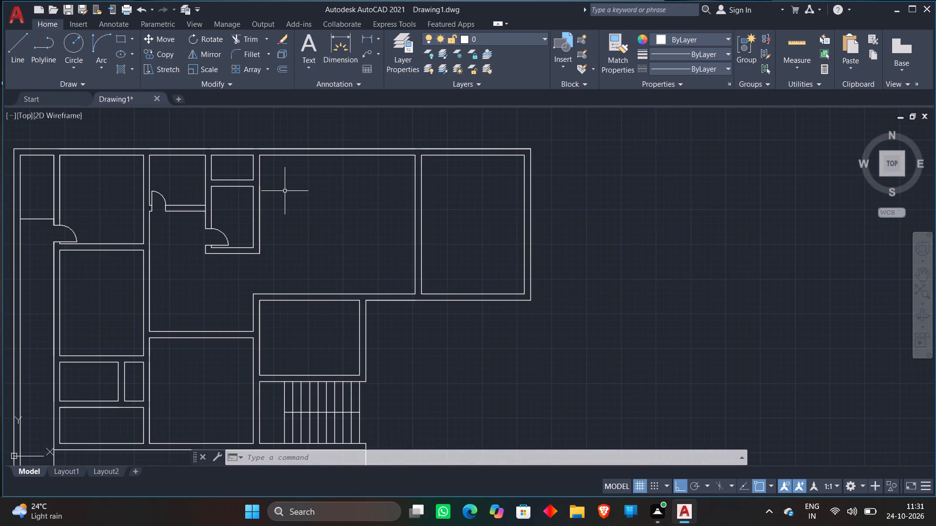
scroll(318, 192, down, 1)
middle_click(388, 216)
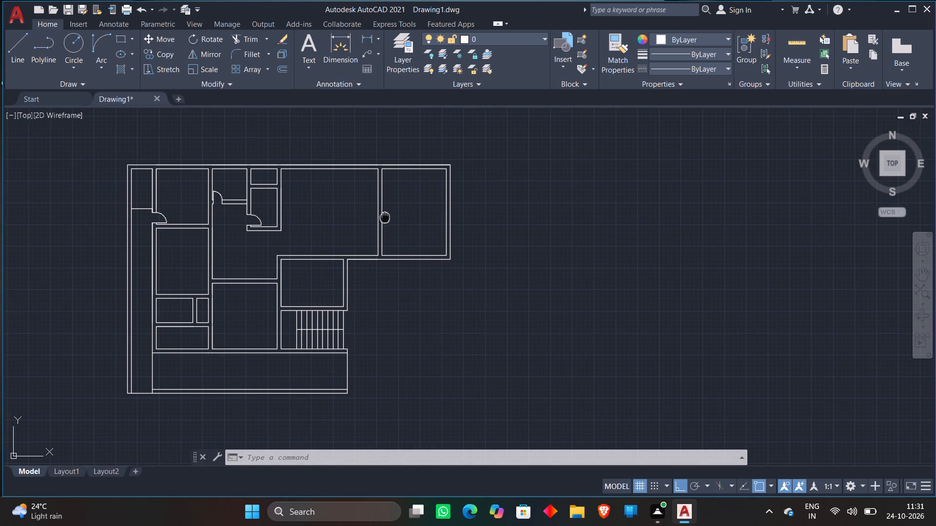
key(l)
key(space)
scroll(412, 233, up, 2)
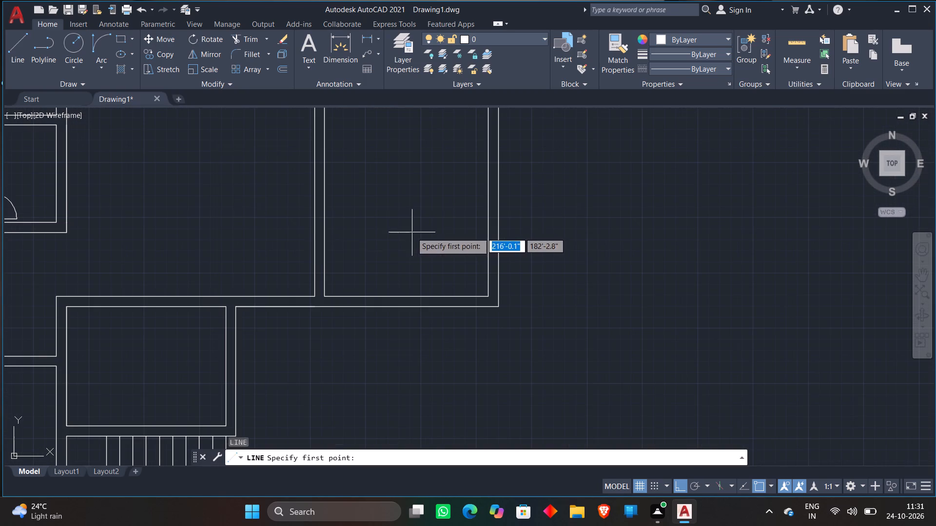
click(298, 219)
click(376, 214)
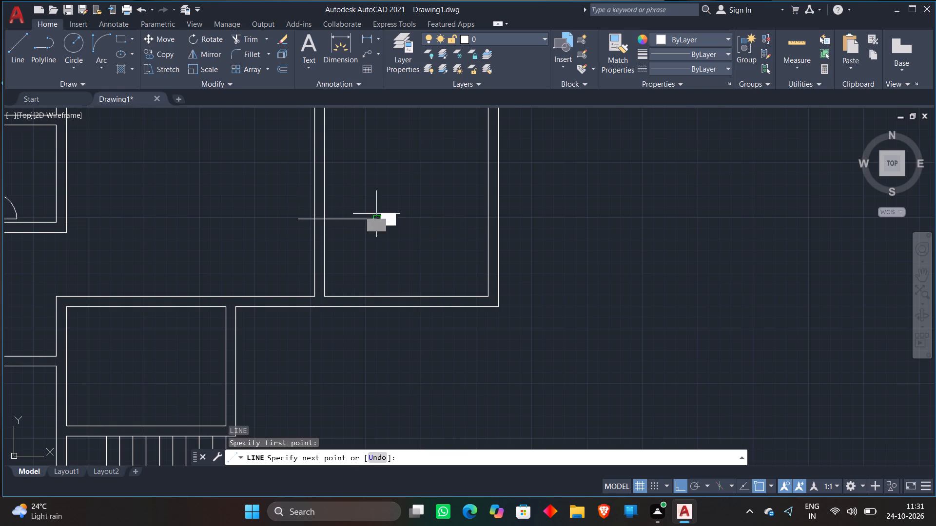
key(space)
Trim the overshooting ends of the horizontal line so it spans only the wall thickness.
key(t)
text(R)
key(space)
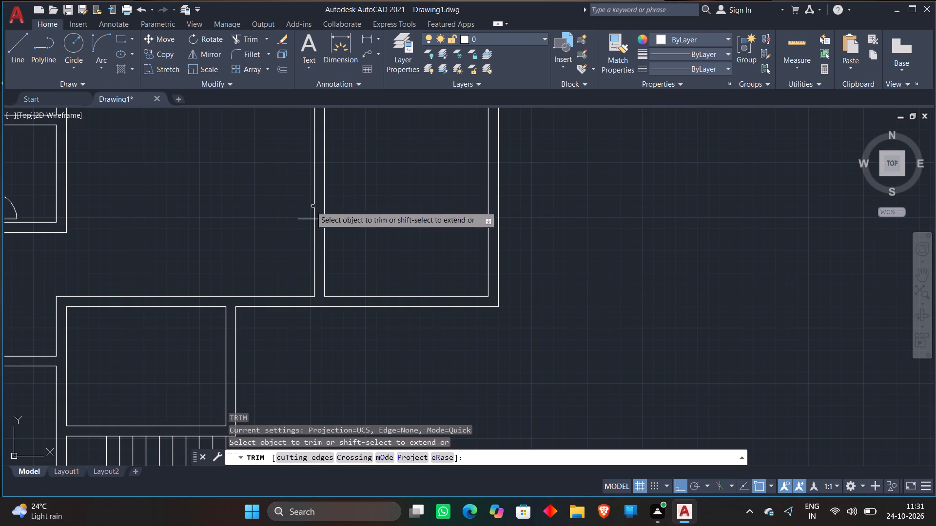
click(303, 211)
click(301, 229)
click(362, 183)
drag(364, 220, 365, 224)
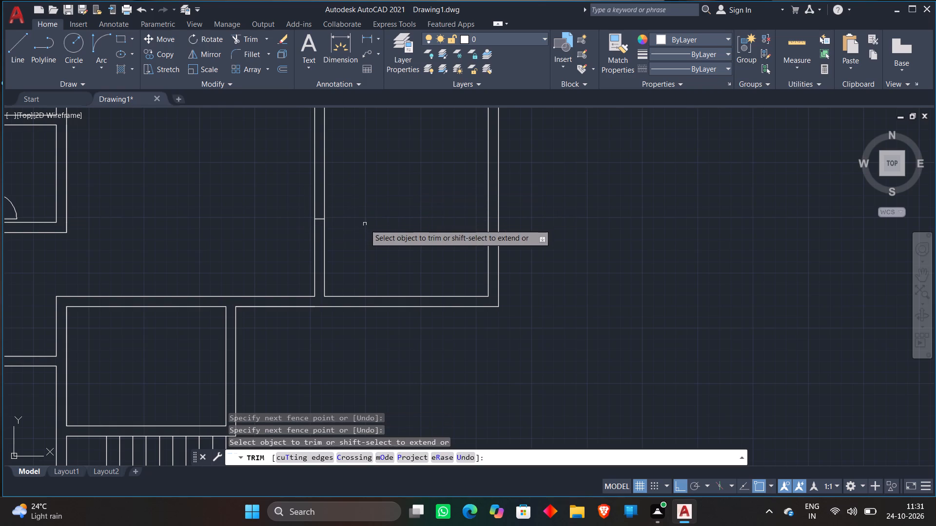
key(space)
From the jamb line's right end, draw connected lines 2' right, 2' up and 2'9" left back across the wall.
text(L)
key(space)
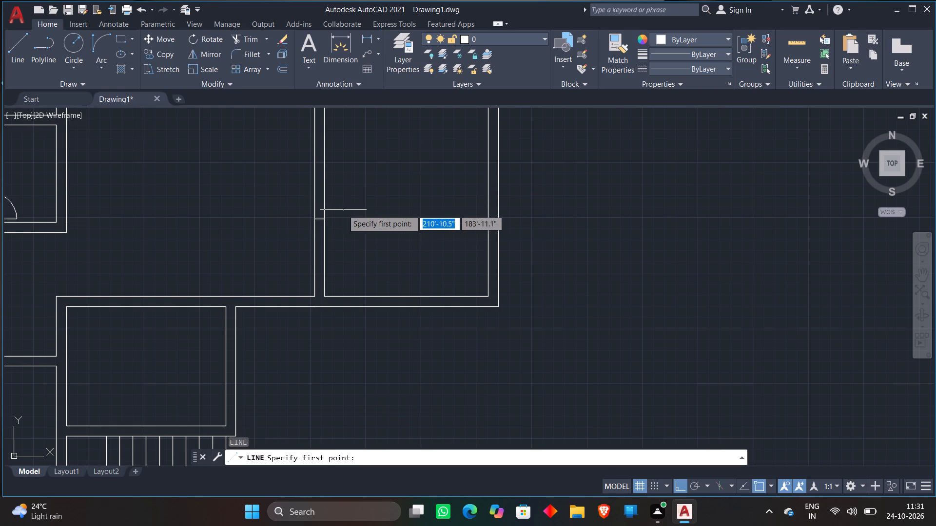
click(328, 215)
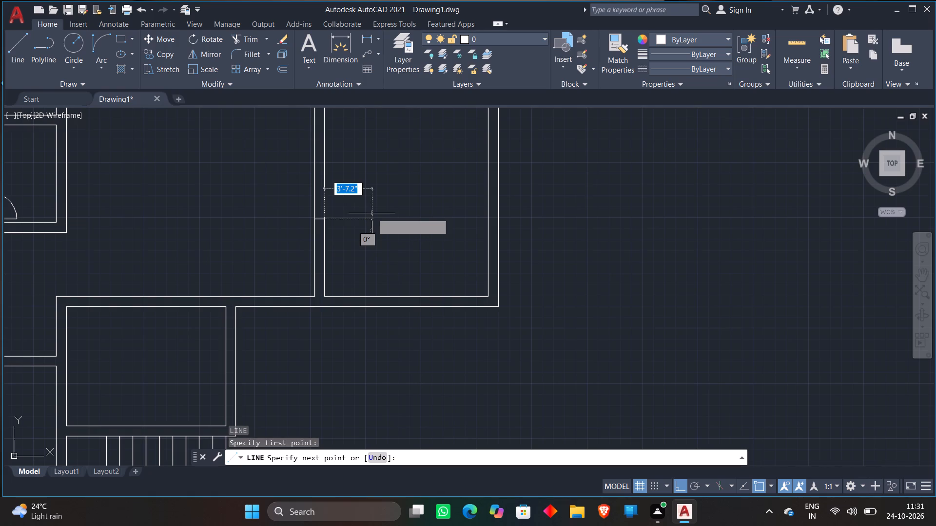
text(2')
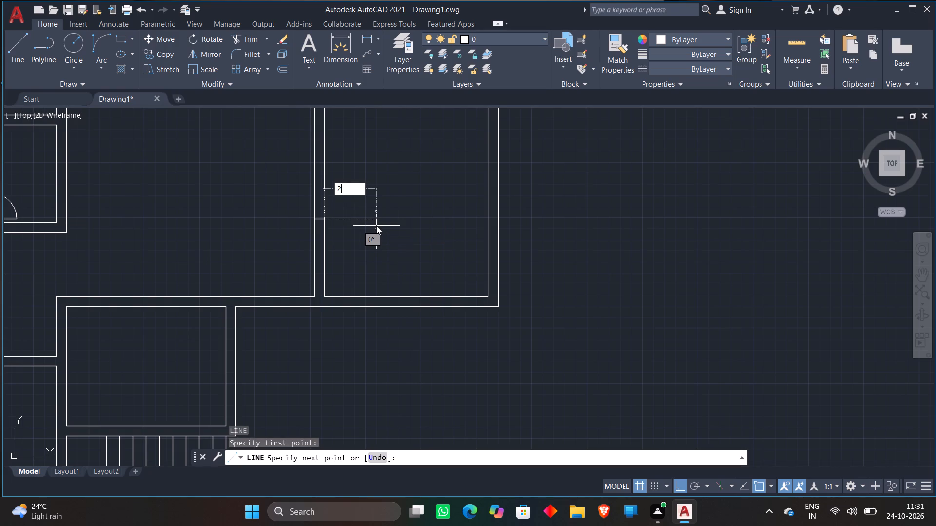
key(Return)
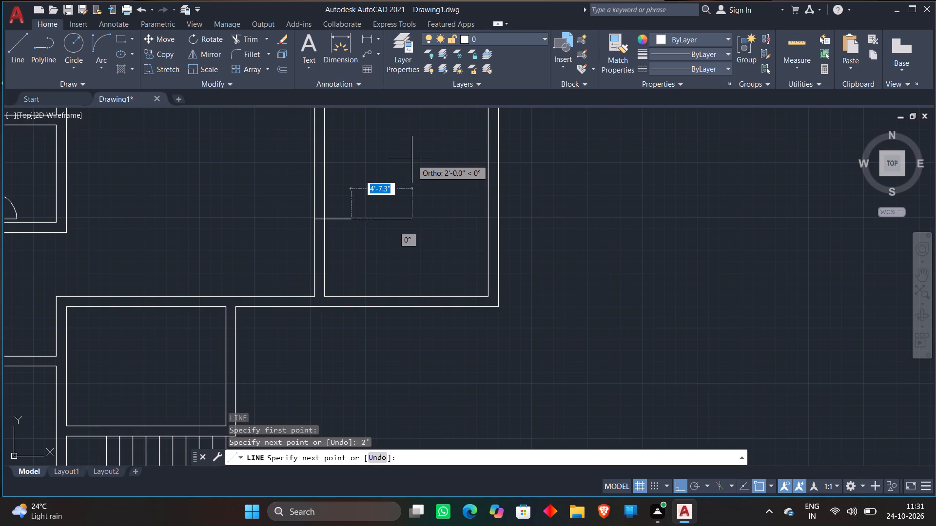
middle_drag(412, 159, 364, 288)
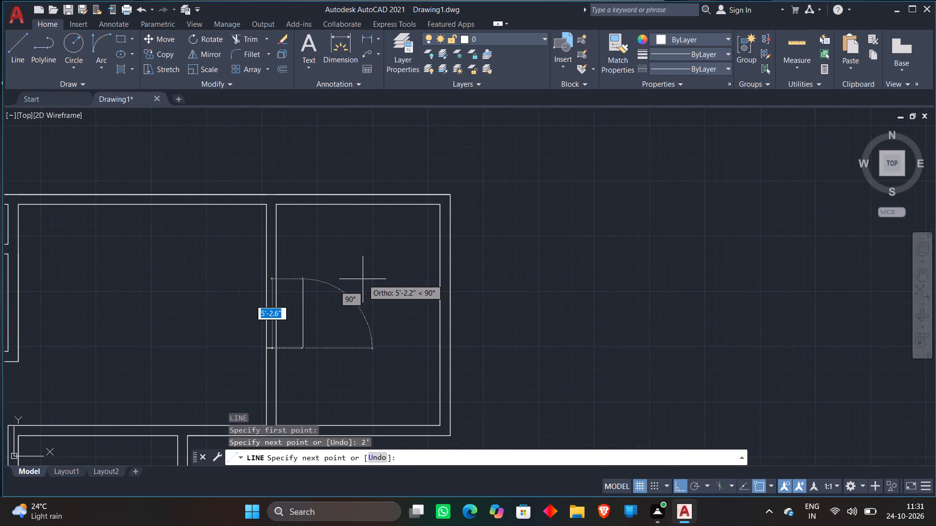
text(2')
key(Return)
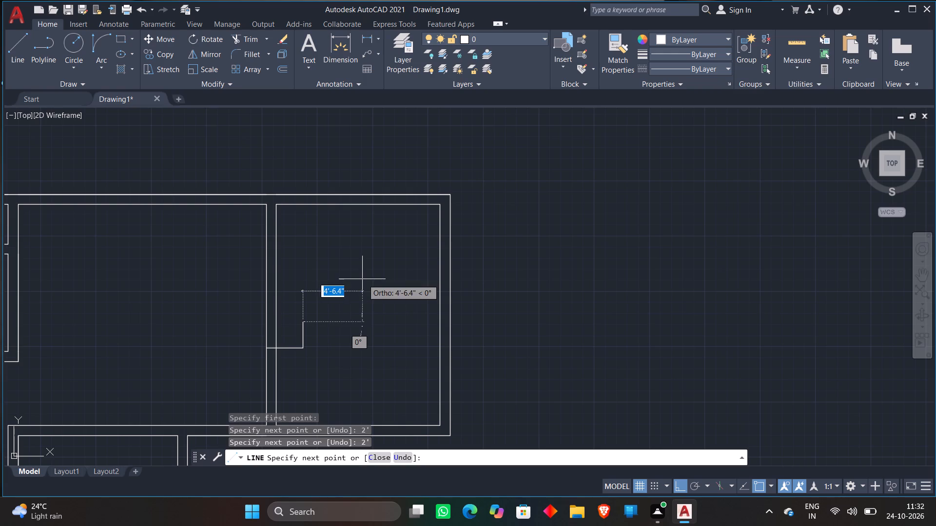
text(2'9")
key(Return)
key(space)
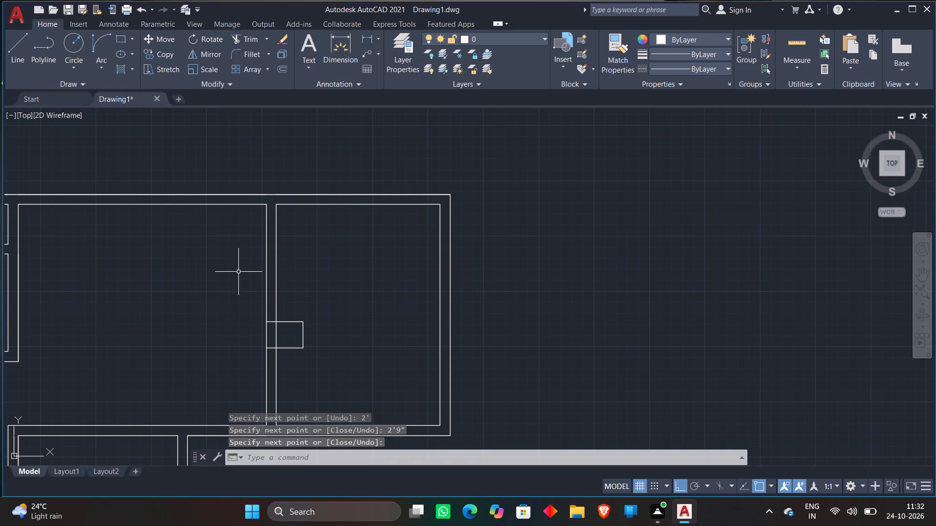
key(Escape)
scroll(301, 308, down, 1)
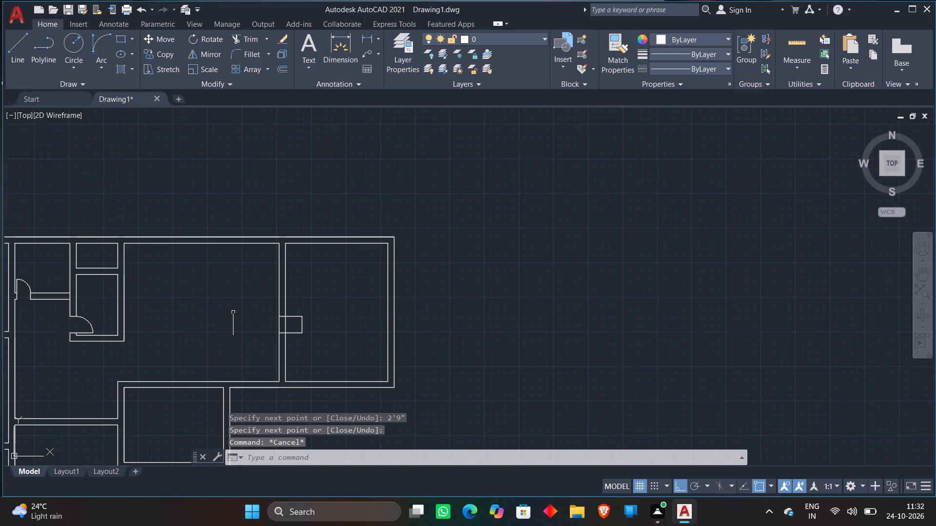
Draw the door swing arc from the upper jamb at the wall's right face to the outer end of the 2' door leaf.
click(101, 40)
middle_drag(361, 320, 468, 279)
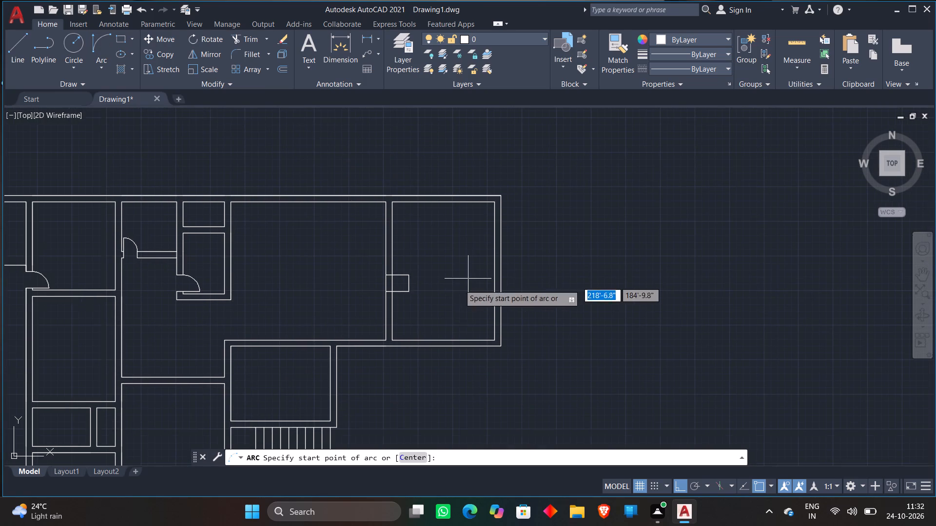
scroll(405, 285, up, 3)
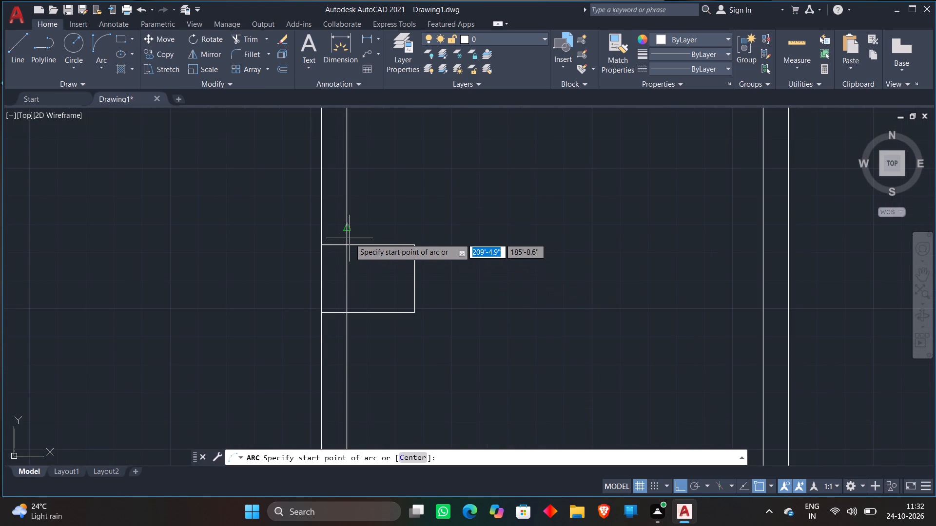
click(347, 244)
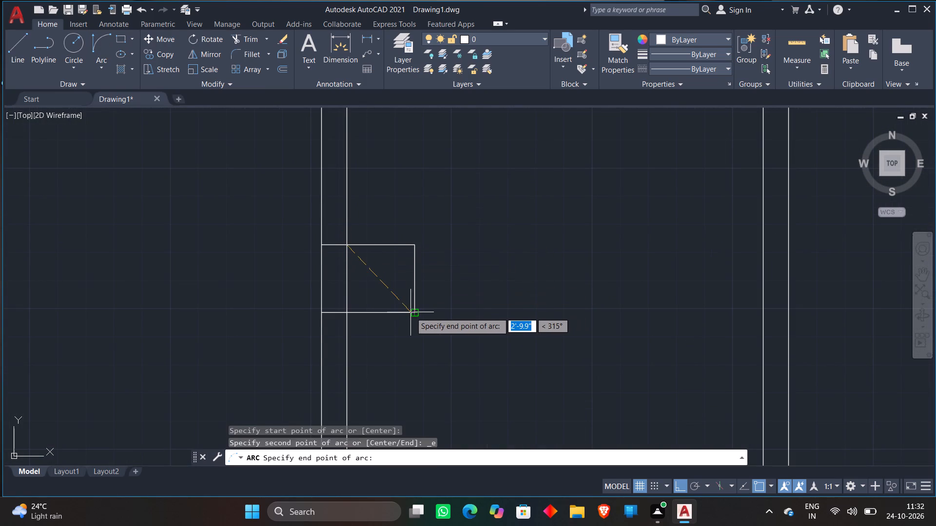
click(414, 311)
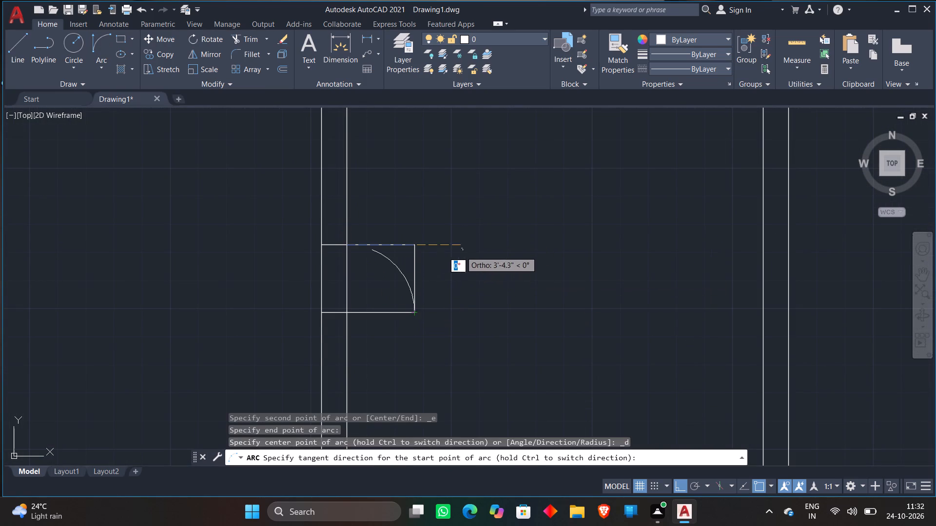
click(465, 244)
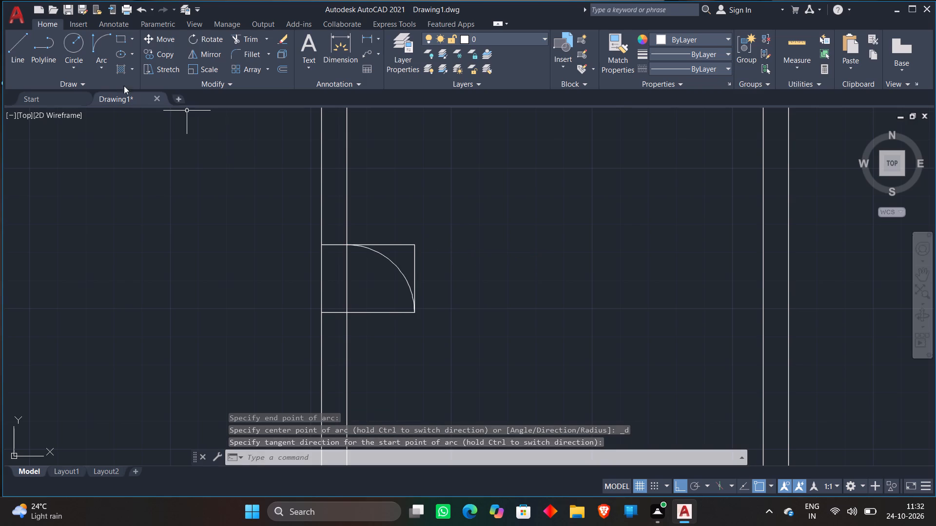
Trim the guide lines outside the swing arc and both wall face lines between the jambs to open the doorway.
click(233, 39)
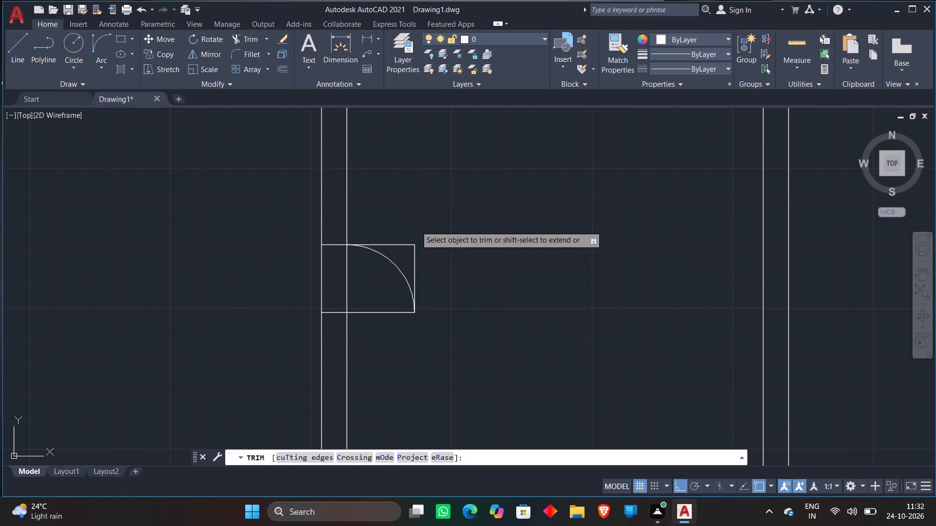
click(403, 238)
click(463, 292)
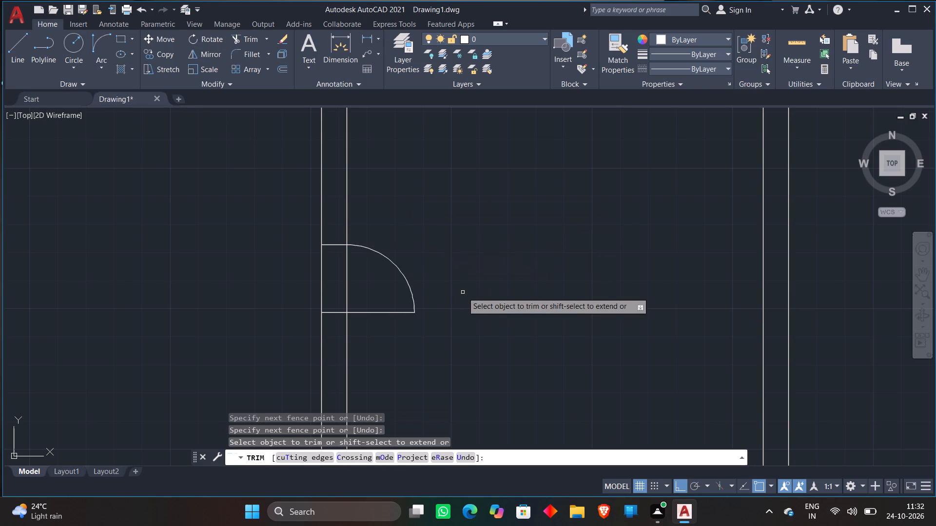
scroll(335, 299, up, 2)
click(367, 282)
click(216, 282)
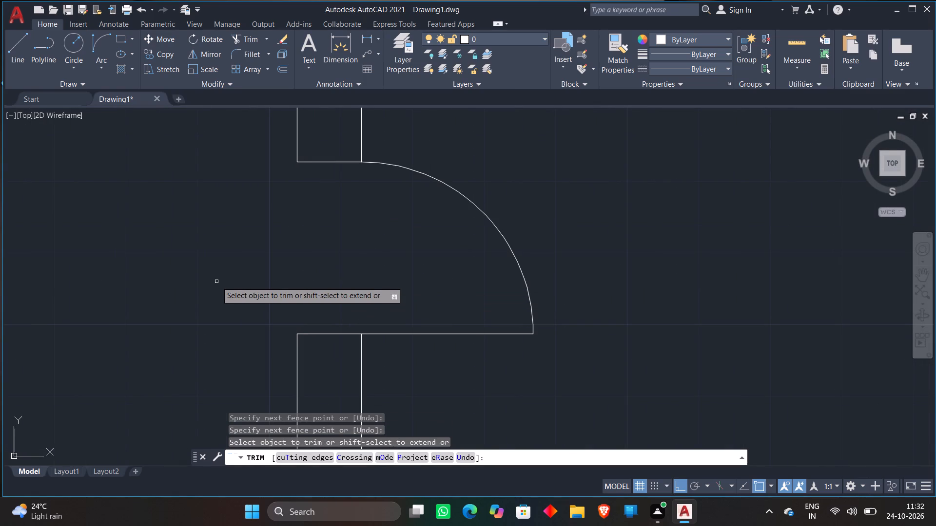
key(space)
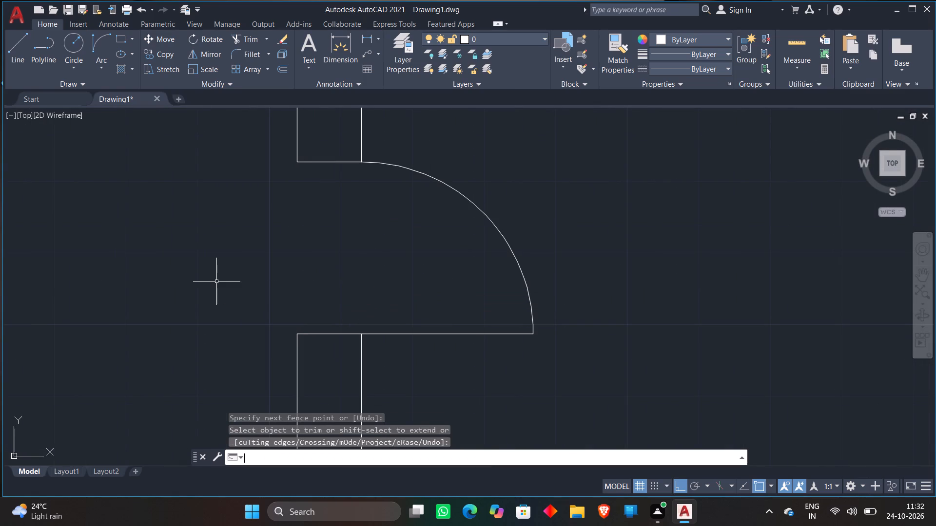
Offset the left face of the wall below the new doorway 3" into the large room.
scroll(247, 261, down, 3)
scroll(292, 302, down, 1)
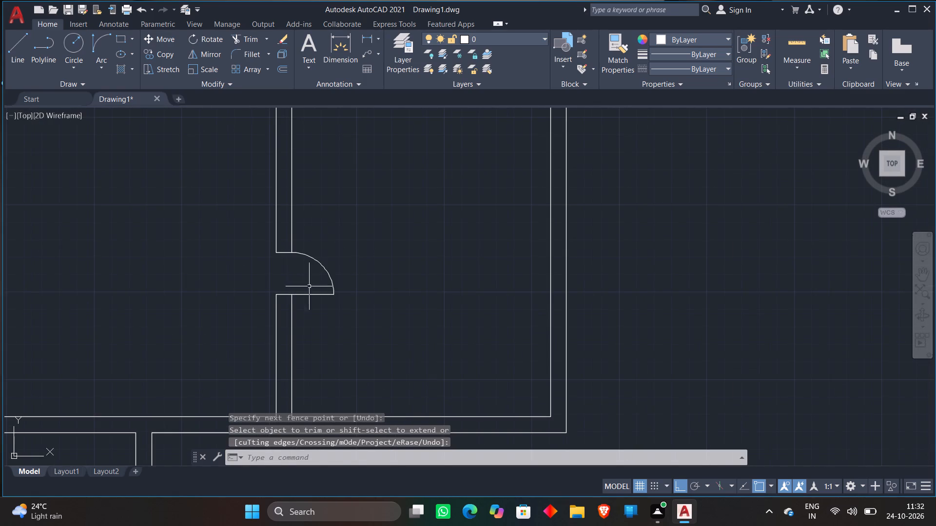
scroll(319, 233, down, 1)
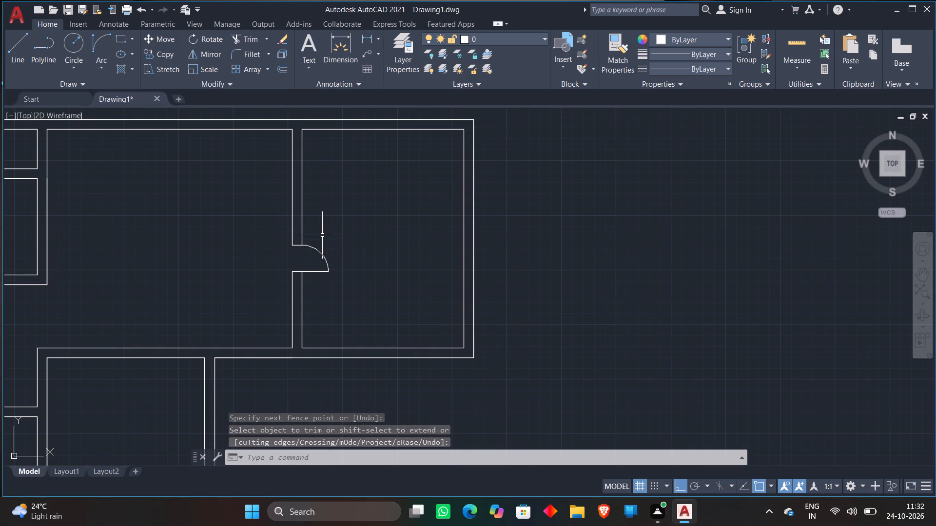
middle_drag(279, 290, 334, 229)
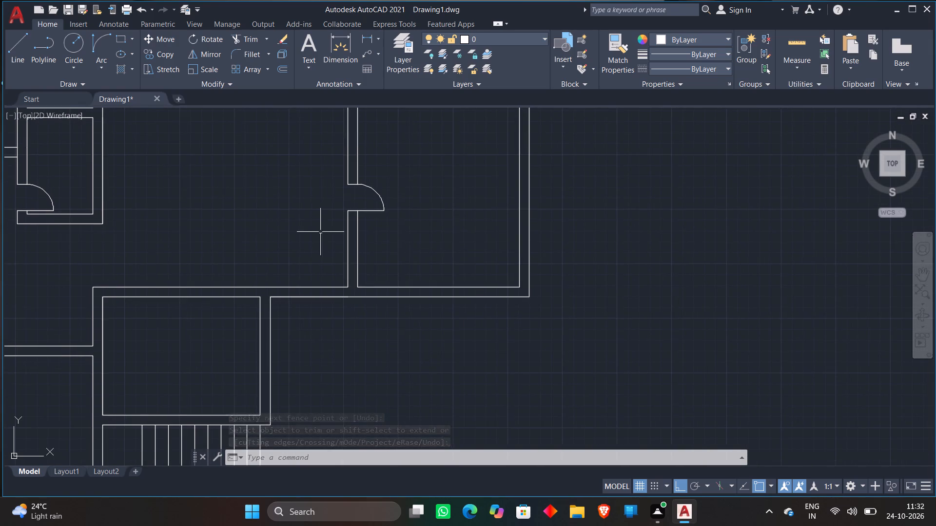
scroll(314, 231, up, 1)
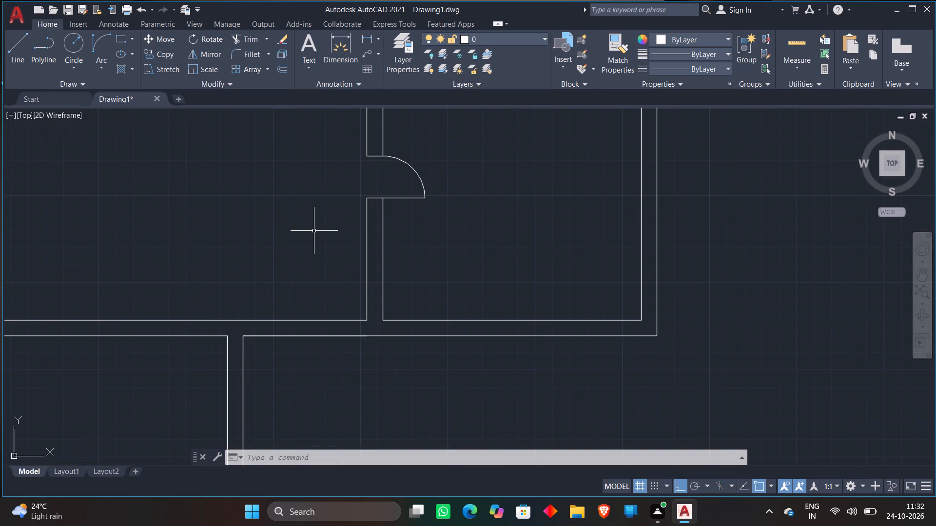
key(o)
key(Return)
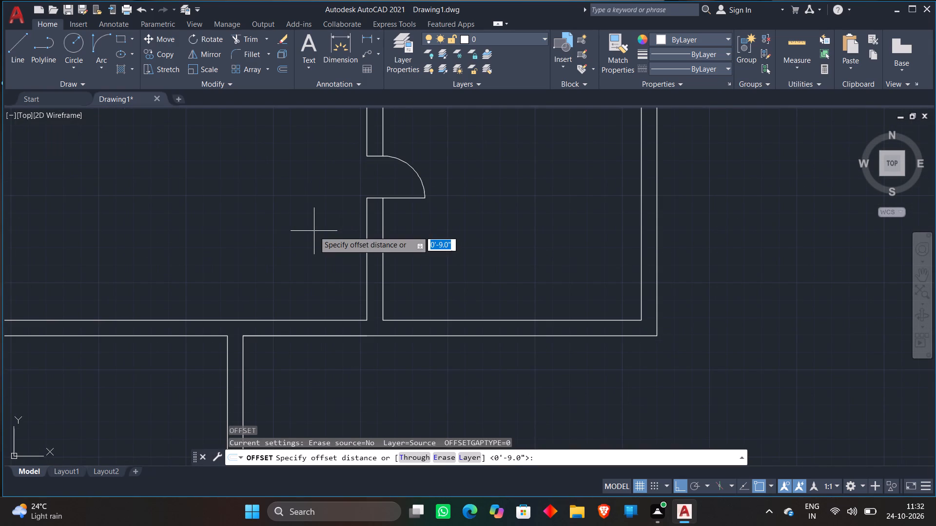
key(3)
key(shift+quotedbl)
key(Return)
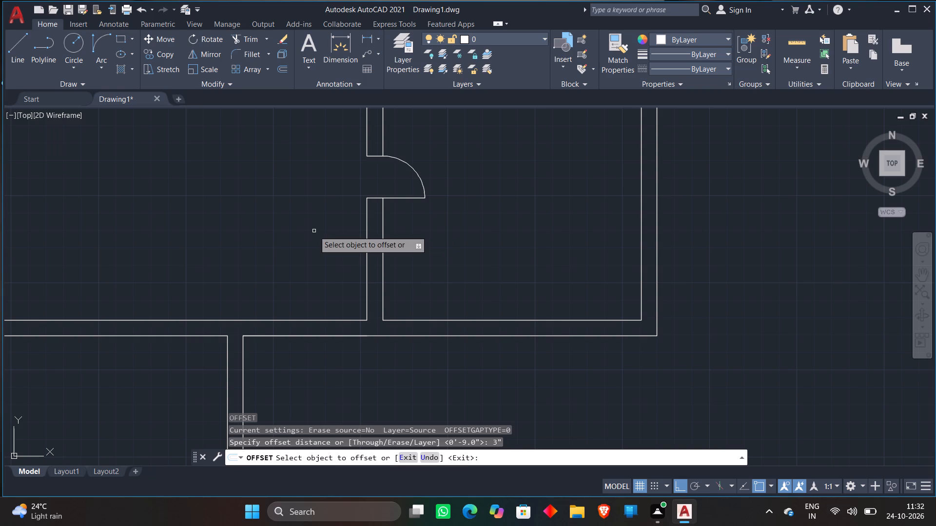
click(365, 282)
click(251, 301)
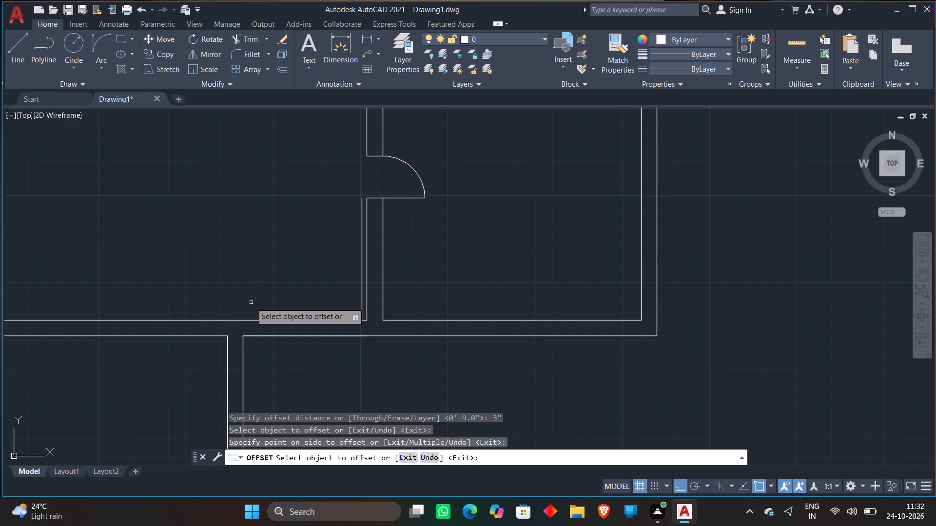
key(Escape)
Extend the 3" offset line down to the outer face of the large room's bottom wall.
text(EX)
key(space)
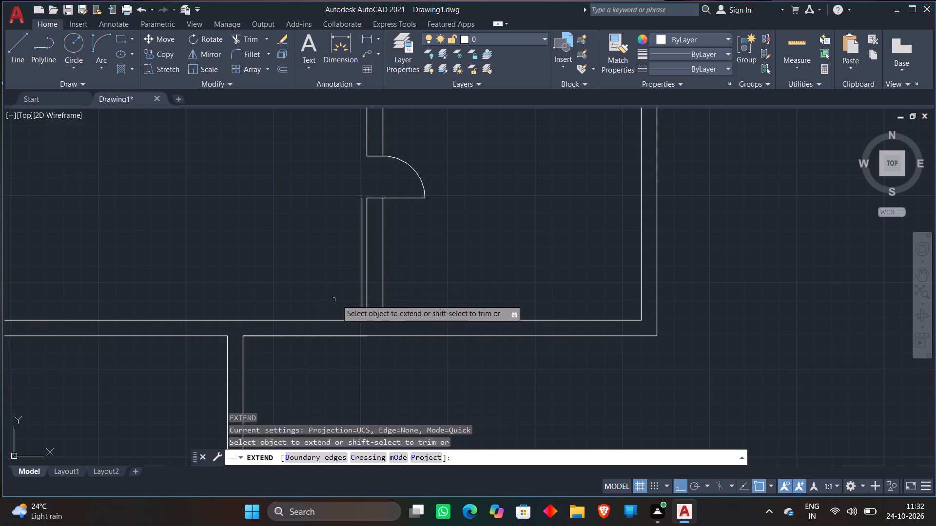
scroll(340, 300, up, 2)
click(391, 319)
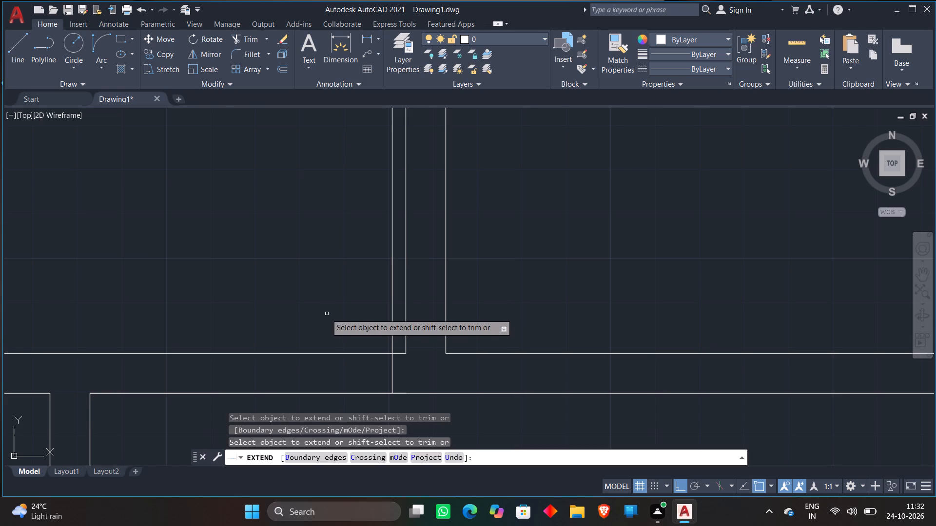
key(Escape)
Offset the extended line 2' left twice in succession, and the bottom wall's inner face 2' up into the large room.
scroll(325, 313, down, 2)
key(o)
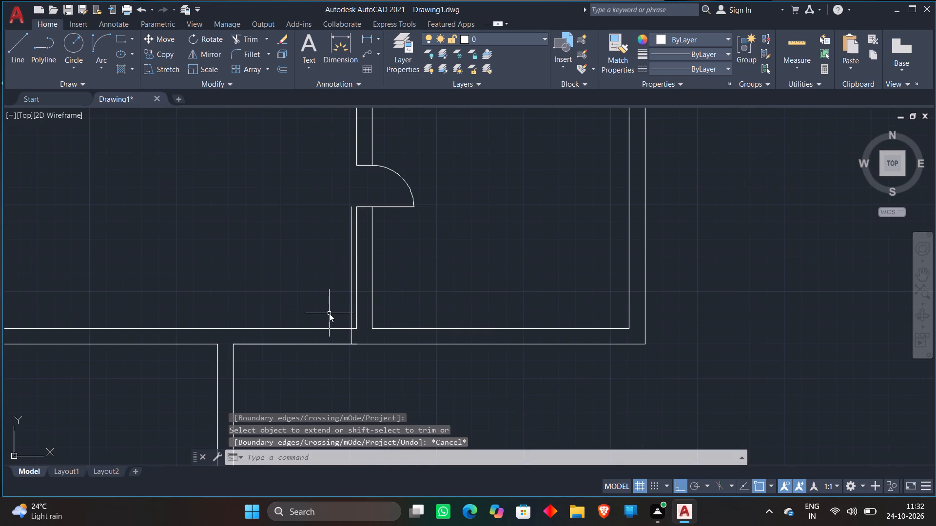
key(Return)
text(2')
key(Return)
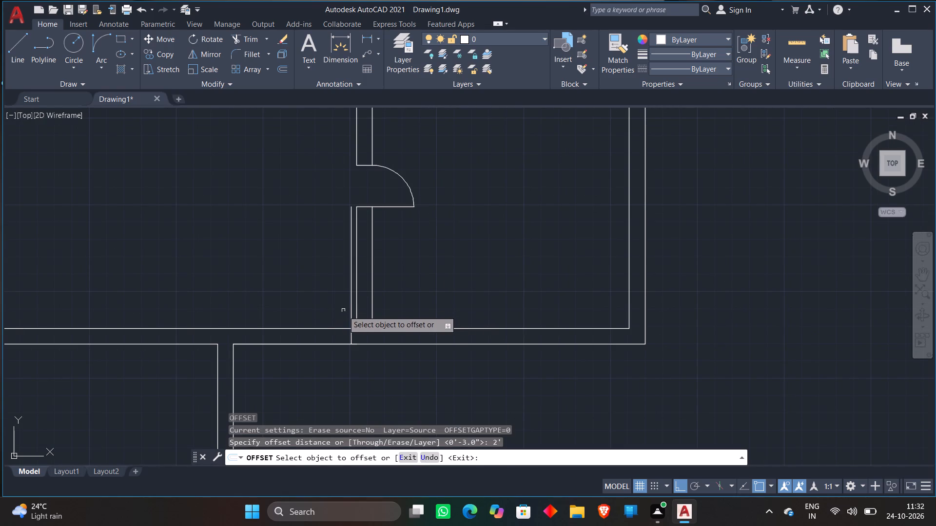
click(351, 334)
click(285, 343)
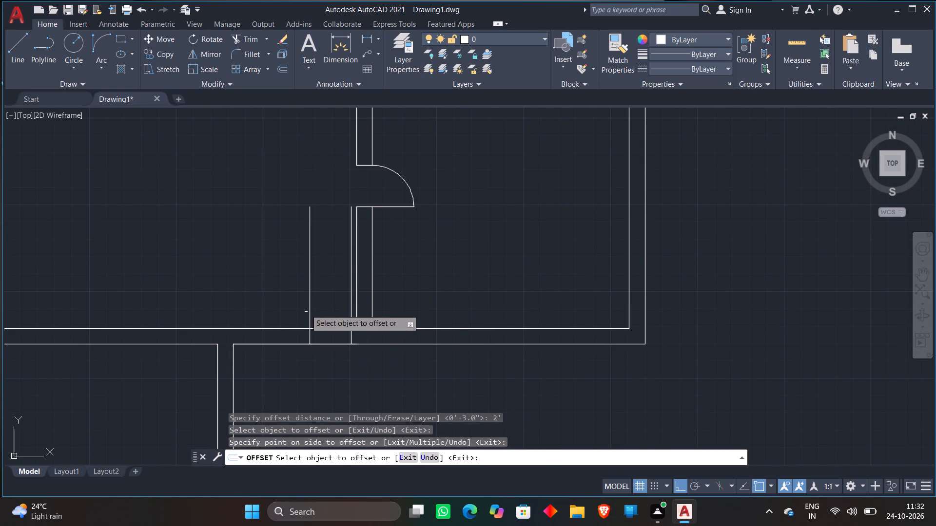
click(309, 304)
click(238, 297)
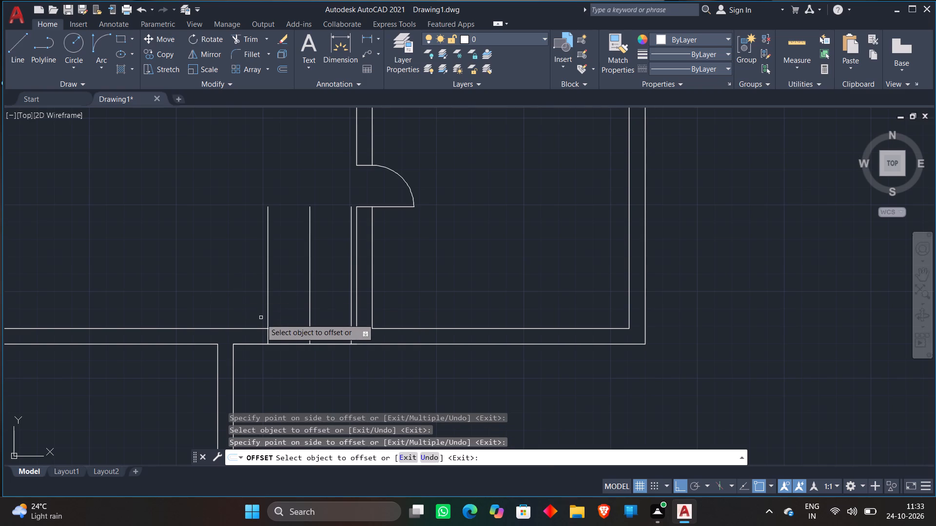
click(256, 328)
click(257, 271)
key(Escape)
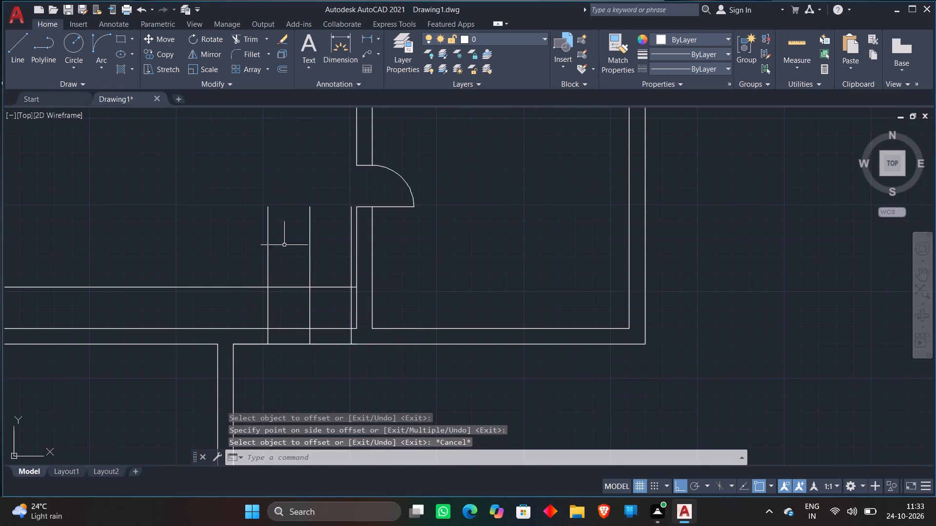
Draw two double-door swing arcs from the middle line at the bottom wall's inner face to the outer guide intersections 2' above.
click(104, 47)
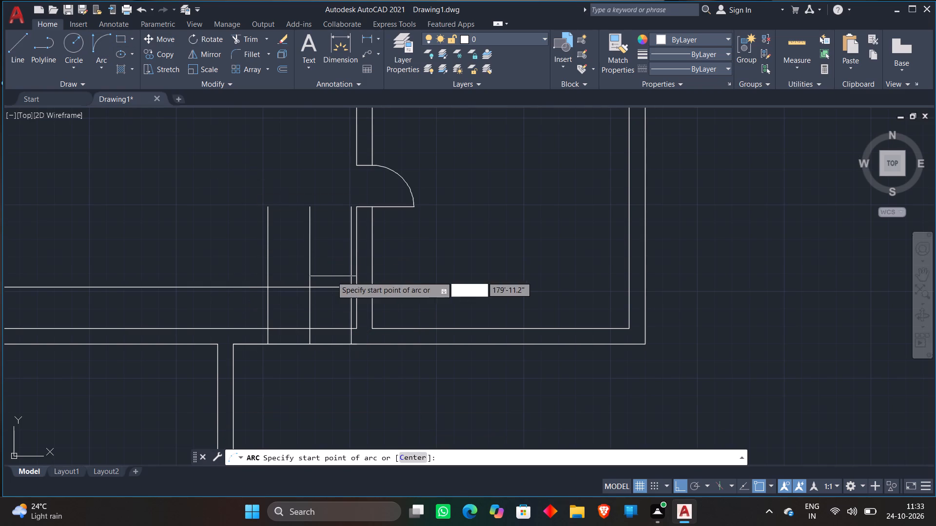
scroll(312, 328, up, 1)
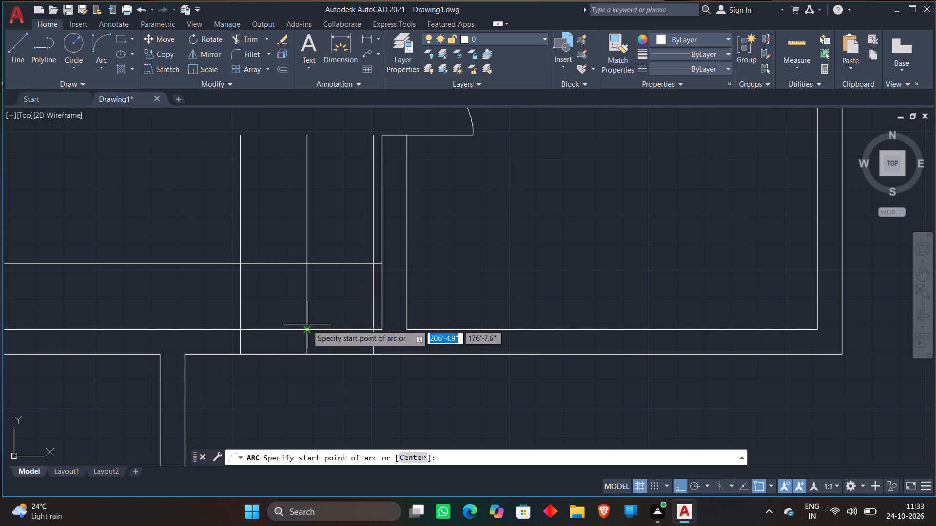
click(306, 326)
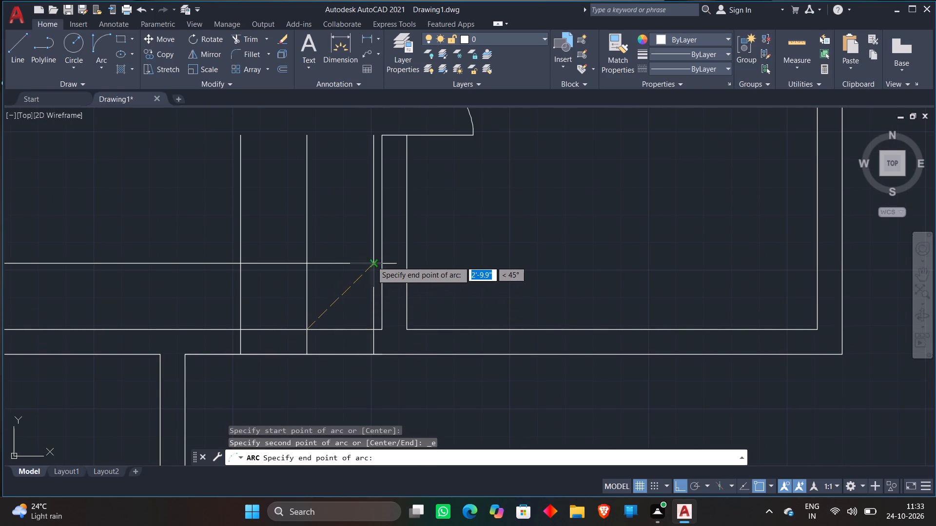
click(371, 261)
click(282, 229)
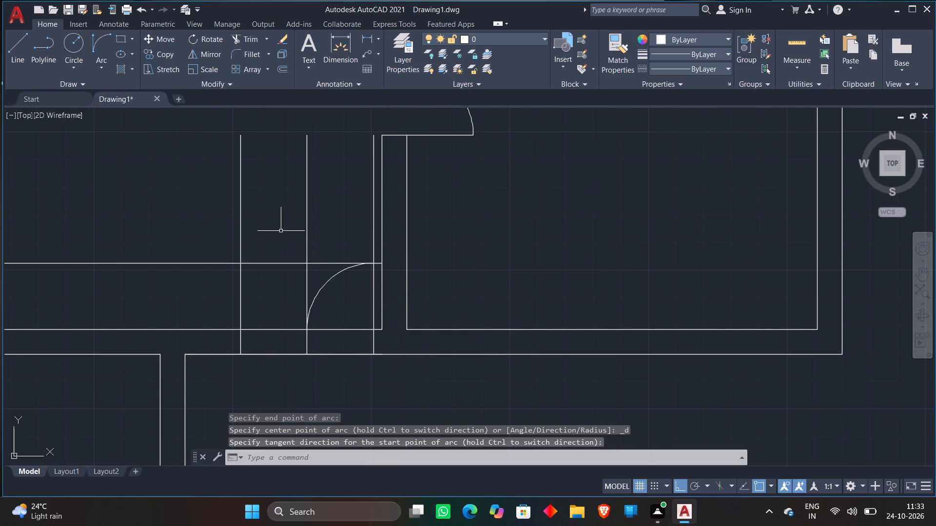
click(102, 40)
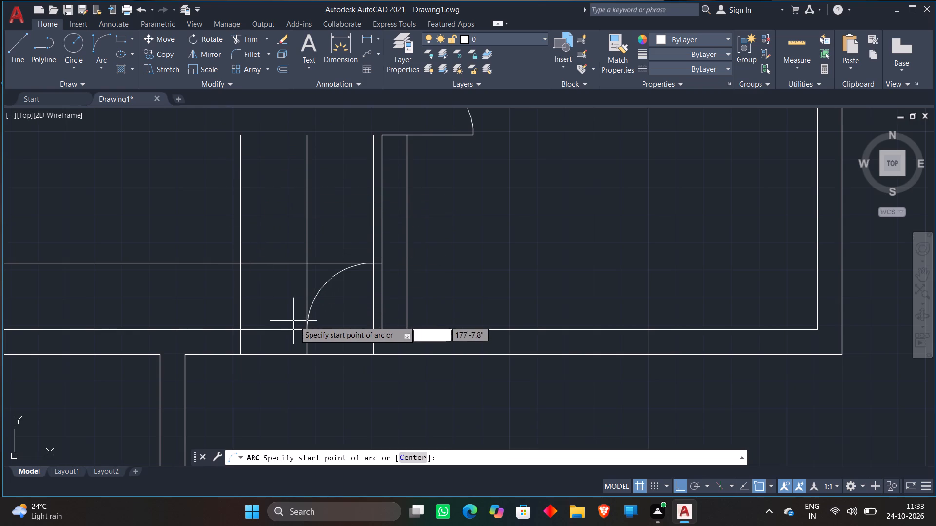
click(306, 327)
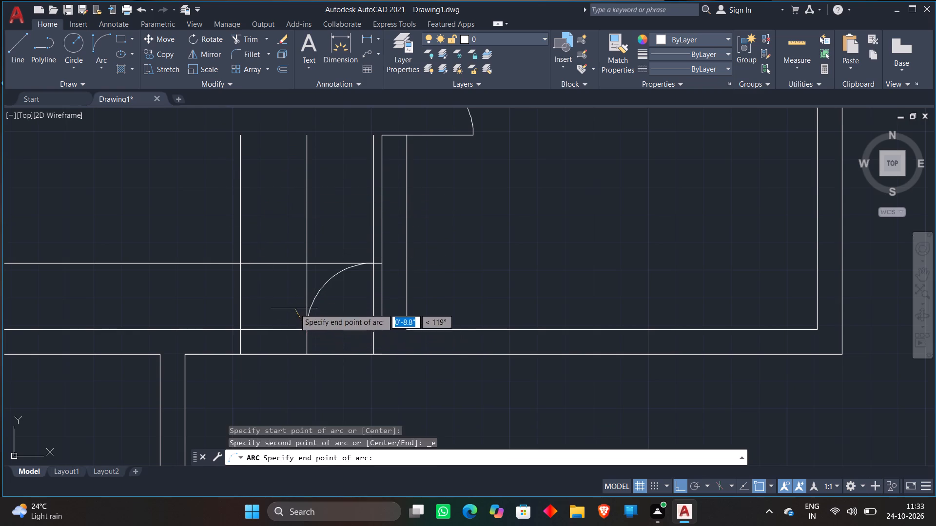
click(243, 265)
click(280, 206)
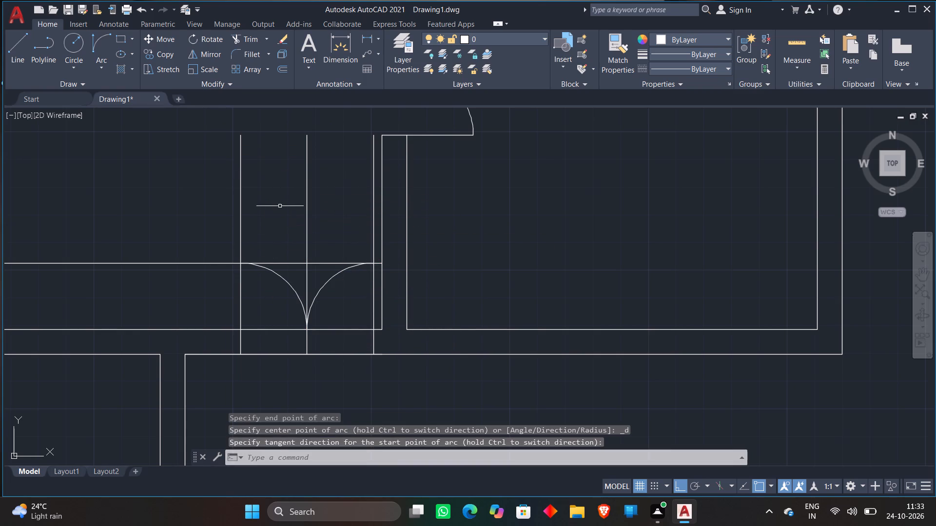
Trim the guide lines beyond the double-door leaves and arcs, including the horizontal guide and the middle line between the leaves.
click(245, 39)
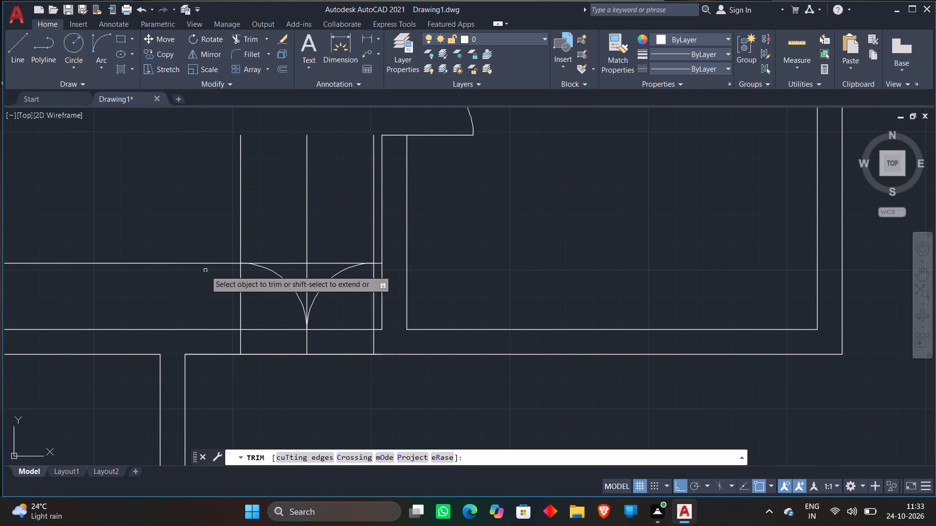
click(204, 278)
click(241, 224)
scroll(271, 217, down, 2)
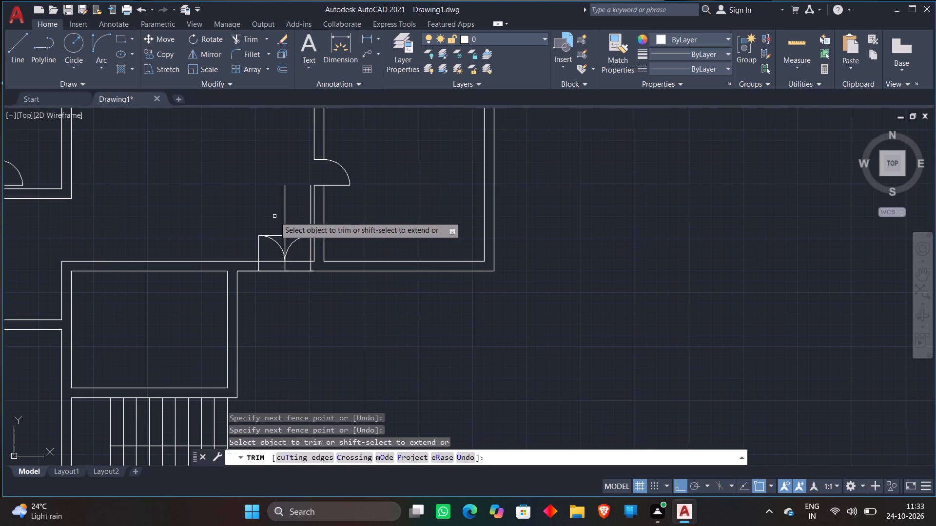
click(274, 216)
click(292, 213)
scroll(268, 257, up, 3)
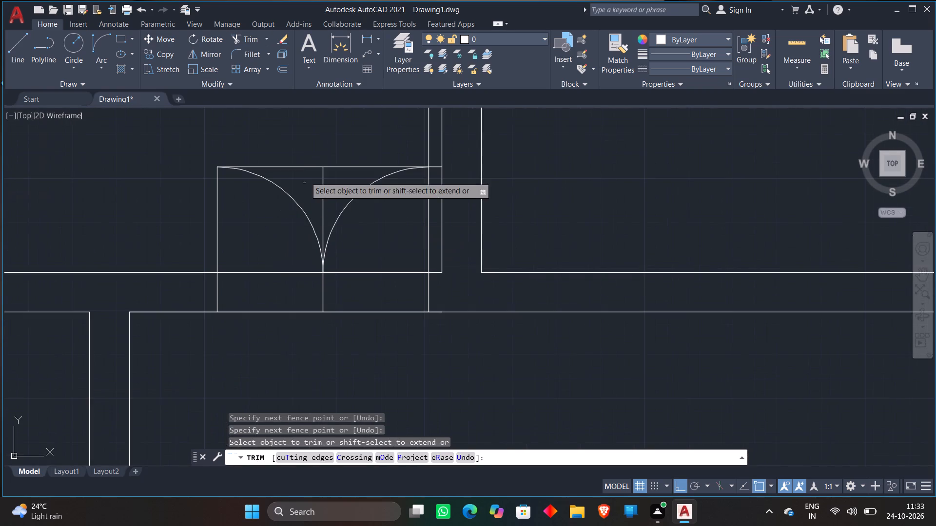
click(286, 147)
click(328, 191)
drag(343, 139, 340, 150)
click(330, 179)
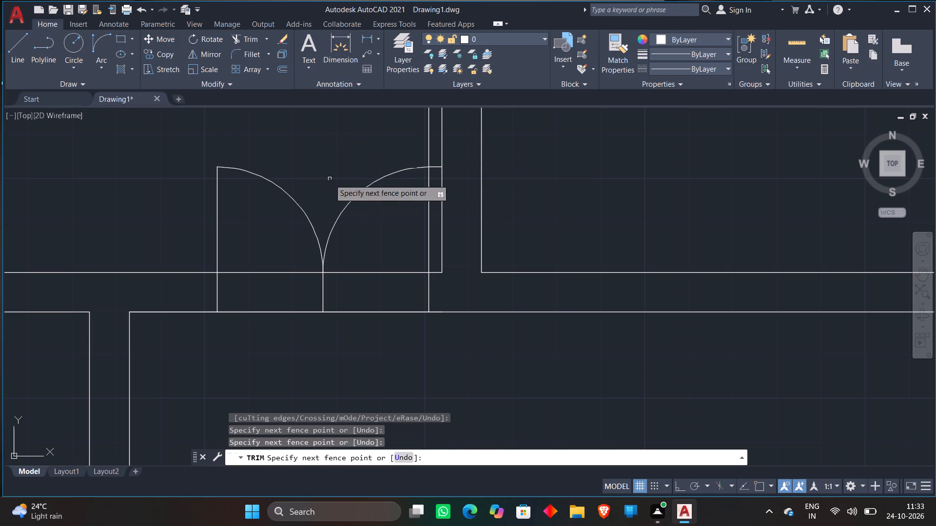
middle_drag(347, 177, 275, 224)
scroll(383, 211, up, 4)
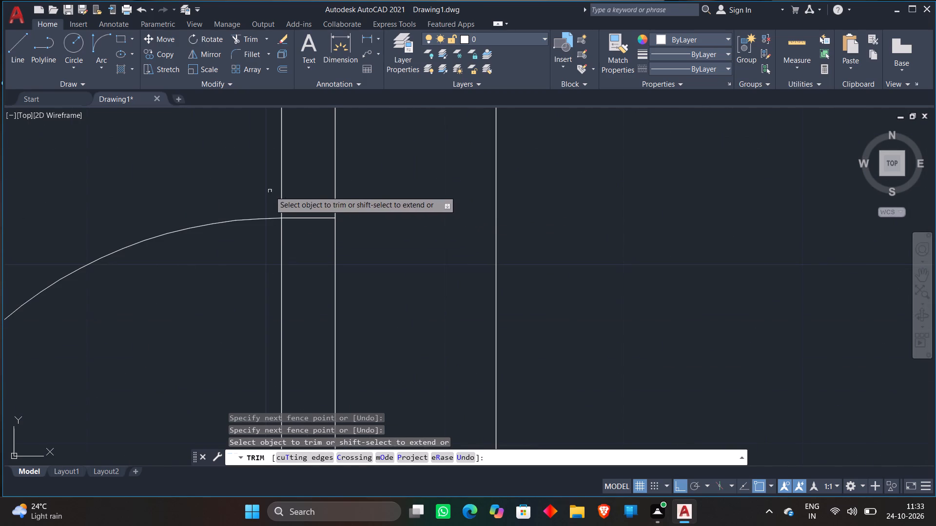
click(270, 190)
double_click(302, 205)
click(307, 222)
scroll(309, 184, down, 4)
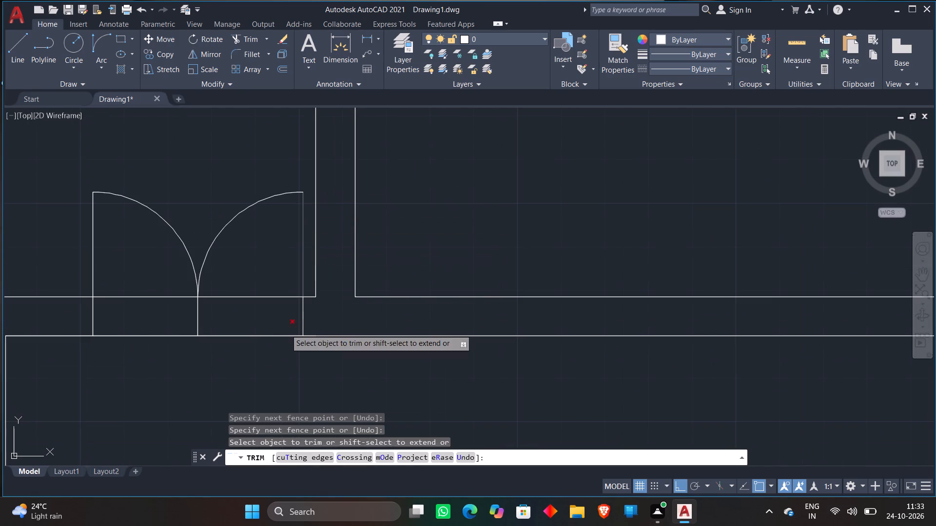
Trim both bottom wall faces between the double-door jambs and remove the leftover middle line within the wall thickness.
middle_drag(247, 336, 283, 297)
click(291, 263)
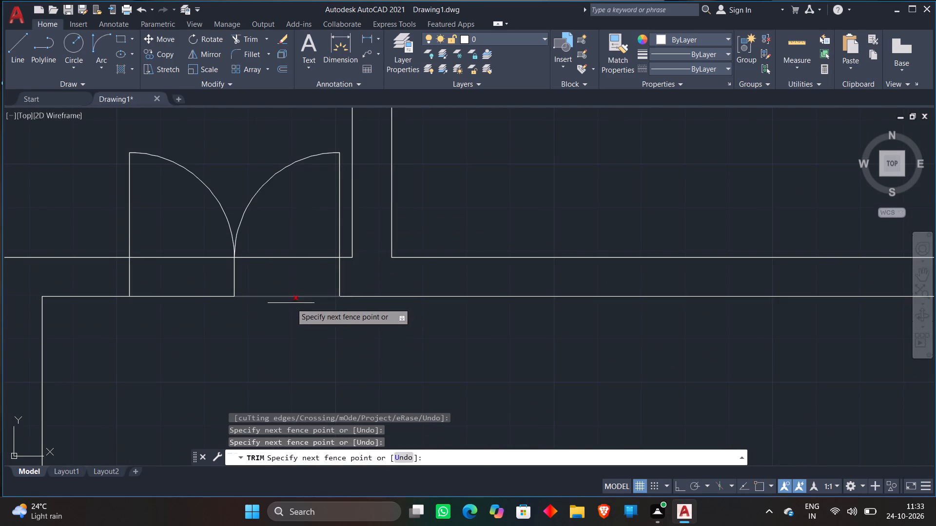
click(291, 303)
click(291, 234)
click(288, 274)
click(188, 247)
click(192, 336)
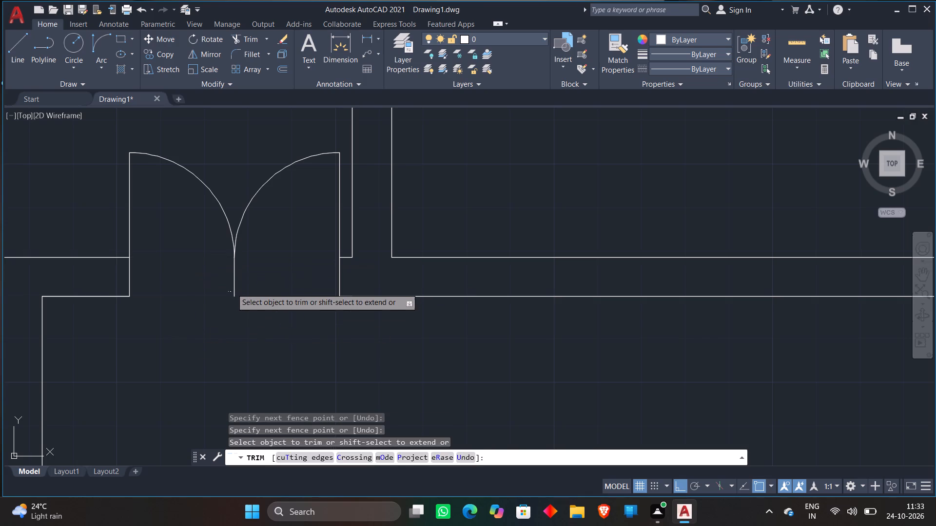
click(228, 278)
click(232, 280)
click(265, 282)
click(207, 282)
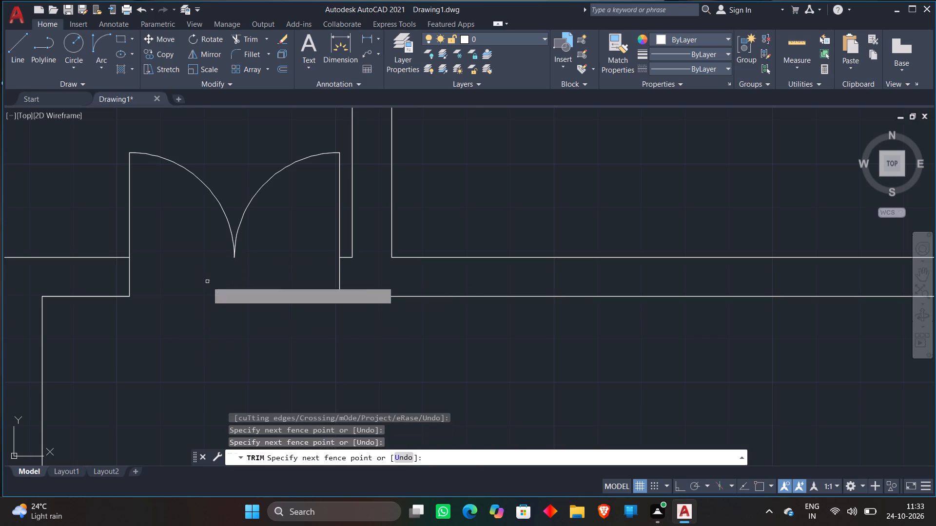
key(space)
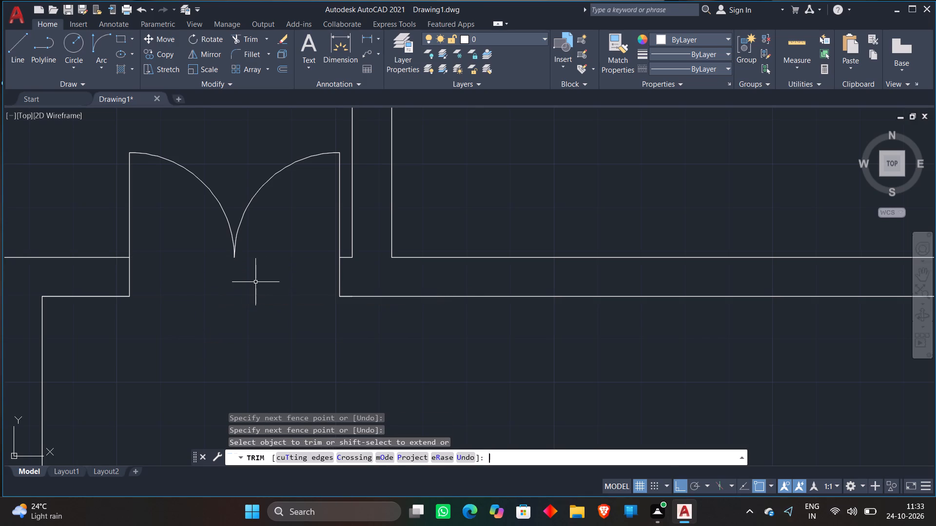
scroll(255, 282, down, 3)
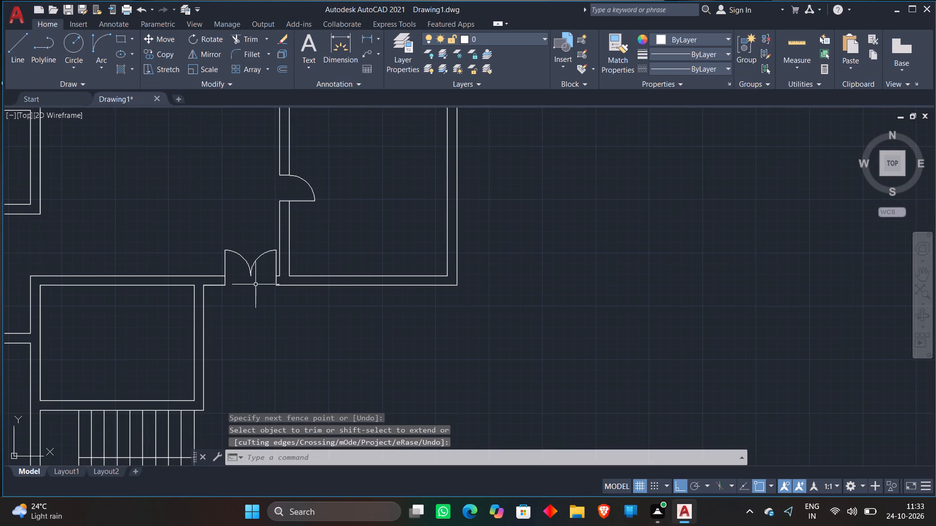
Offset the top wall's inner face 3" down into the small room above the staircase.
middle_drag(254, 296, 310, 301)
scroll(310, 301, up, 1)
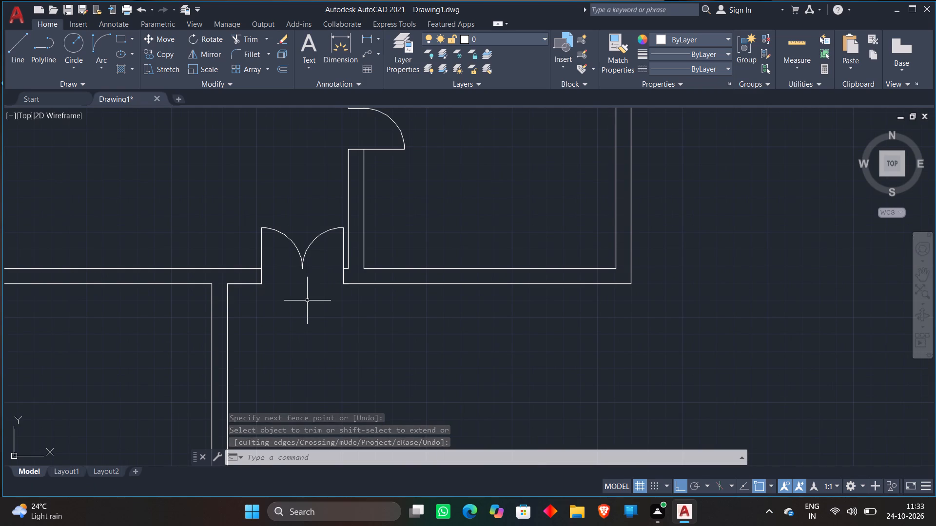
scroll(307, 301, down, 1)
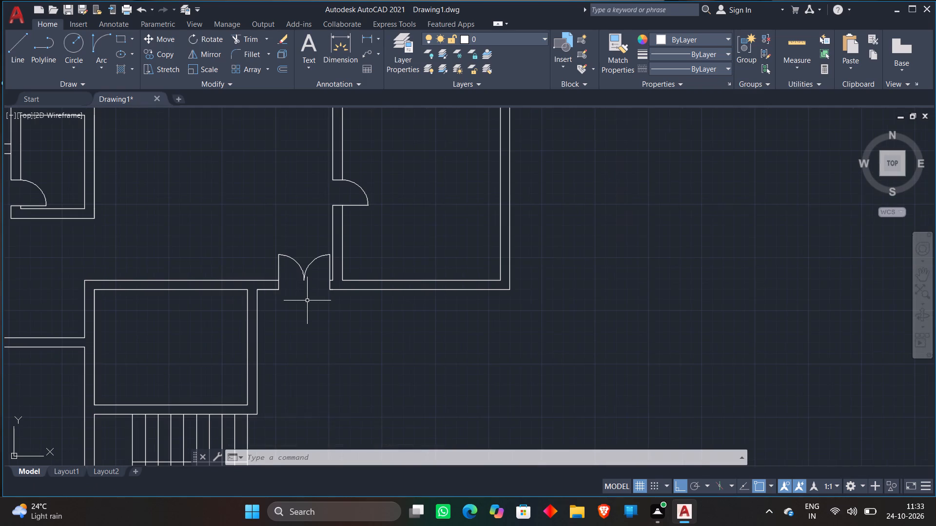
scroll(260, 237, down, 1)
middle_drag(231, 235, 319, 238)
scroll(253, 239, up, 1)
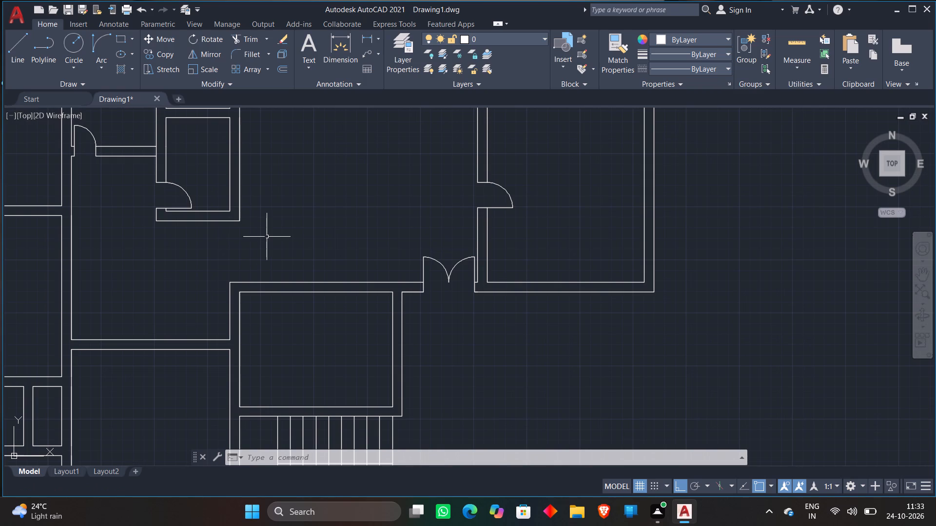
middle_drag(266, 237, 387, 228)
scroll(379, 224, up, 1)
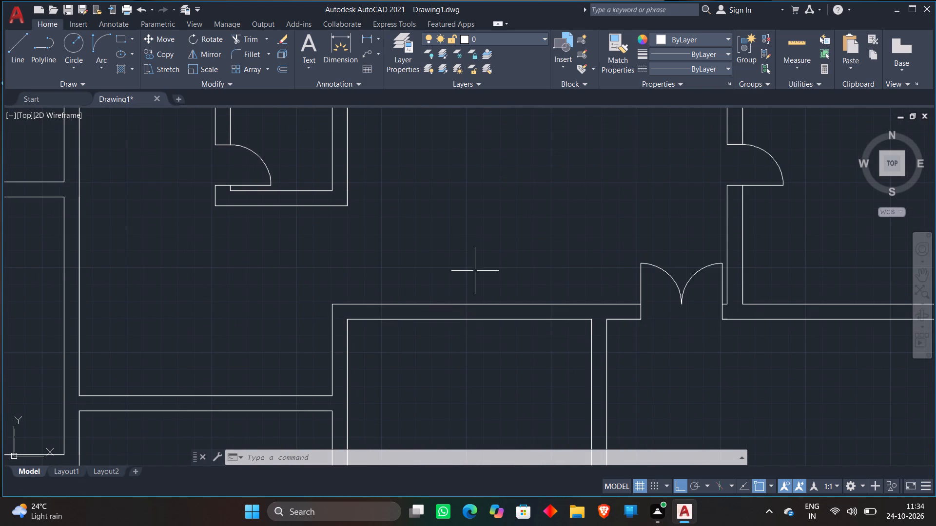
middle_drag(475, 270, 342, 270)
key(o)
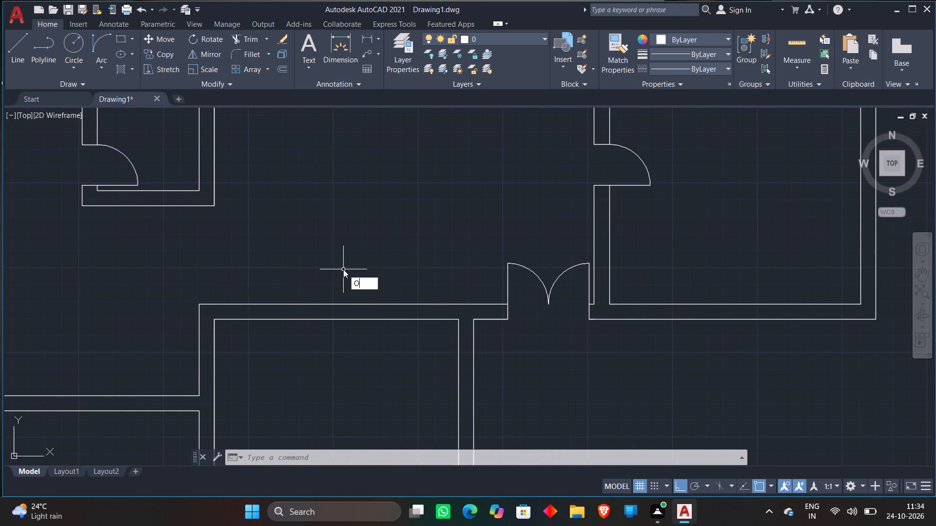
key(Return)
key(3)
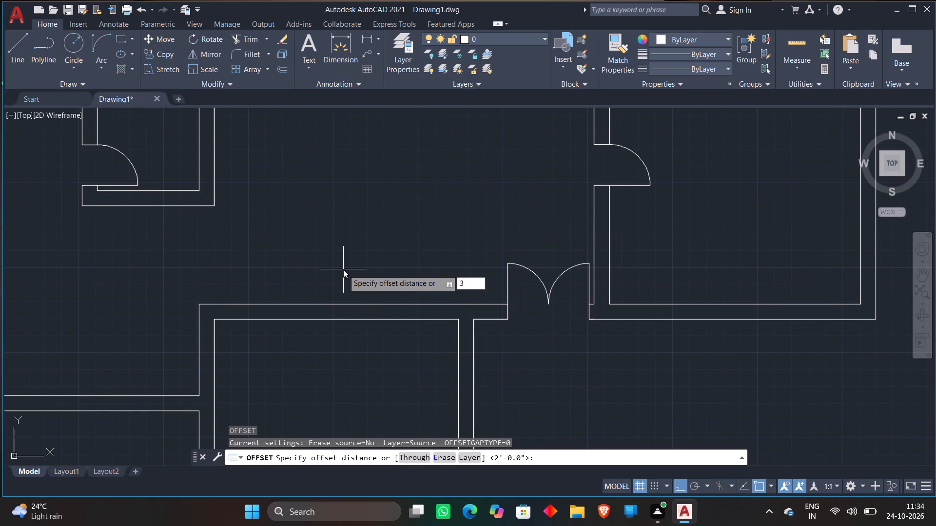
key(shift+quotedbl)
key(Return)
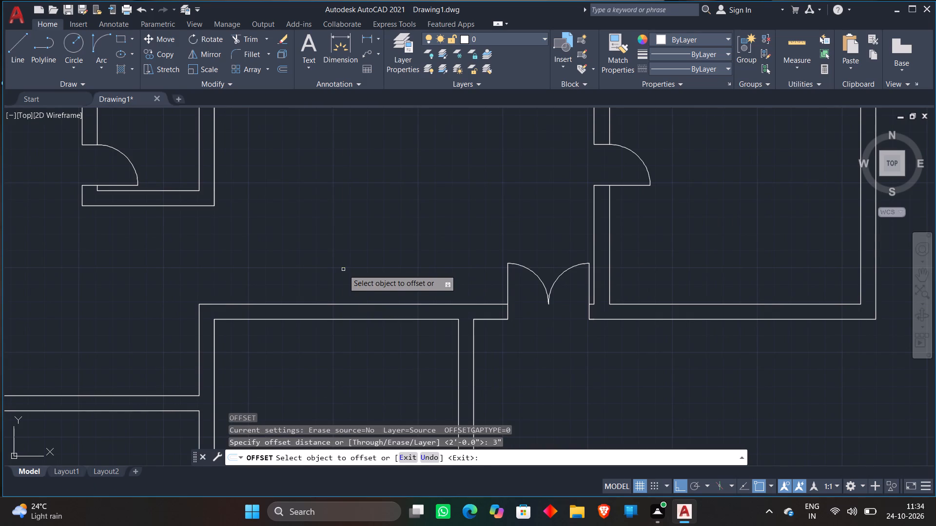
click(382, 318)
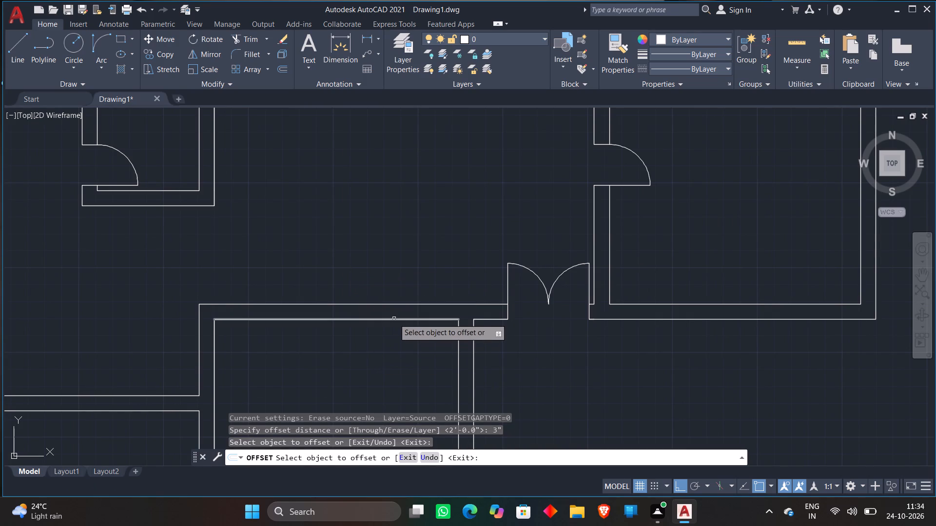
click(394, 319)
click(388, 346)
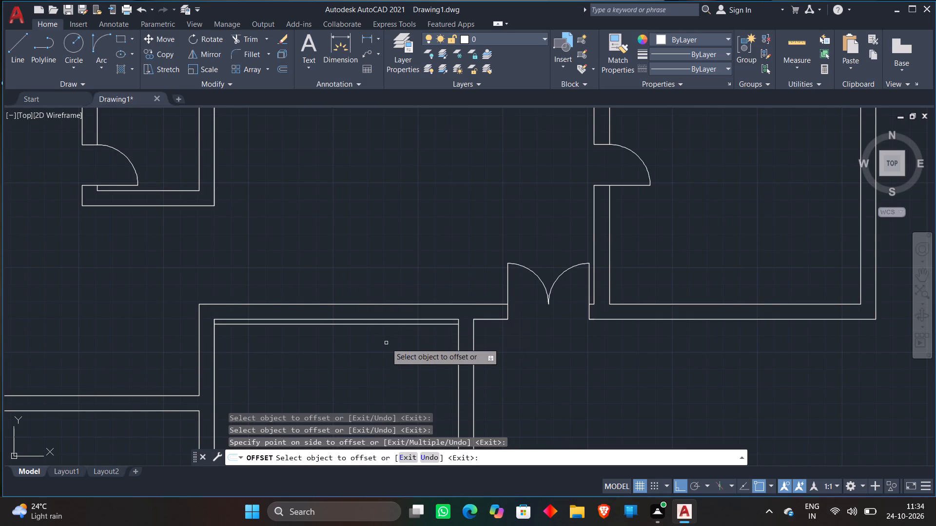
key(Escape)
Extend the 3" offset line across the small room's right wall to its outer face.
key(e)
key(x)
key(space)
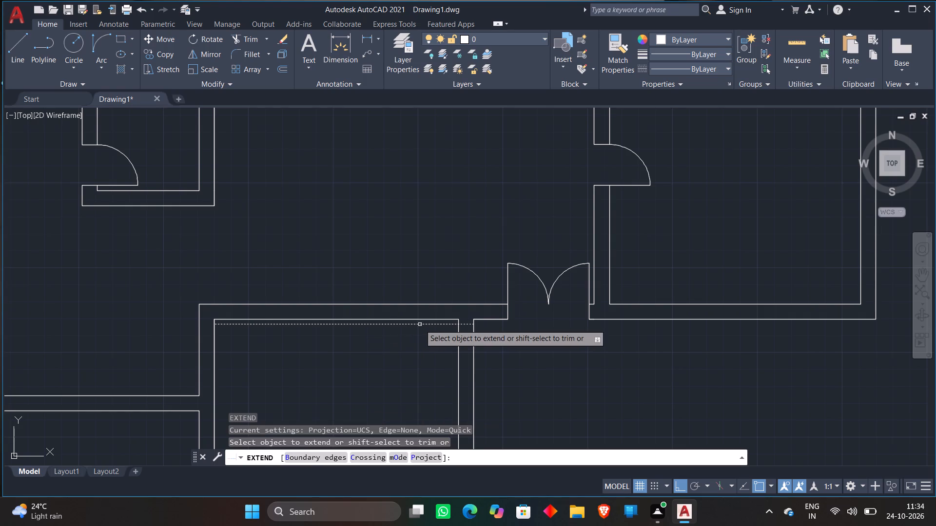
click(420, 324)
key(Escape)
Offset the extended line 2' down and the right wall's inner face 2' left into the small room.
middle_drag(393, 347, 294, 346)
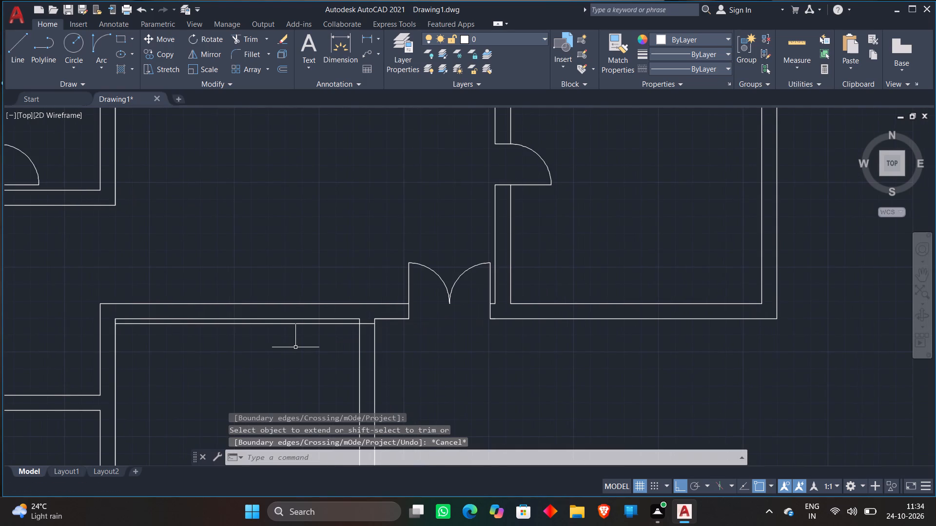
key(o)
key(Return)
text(2')
key(Return)
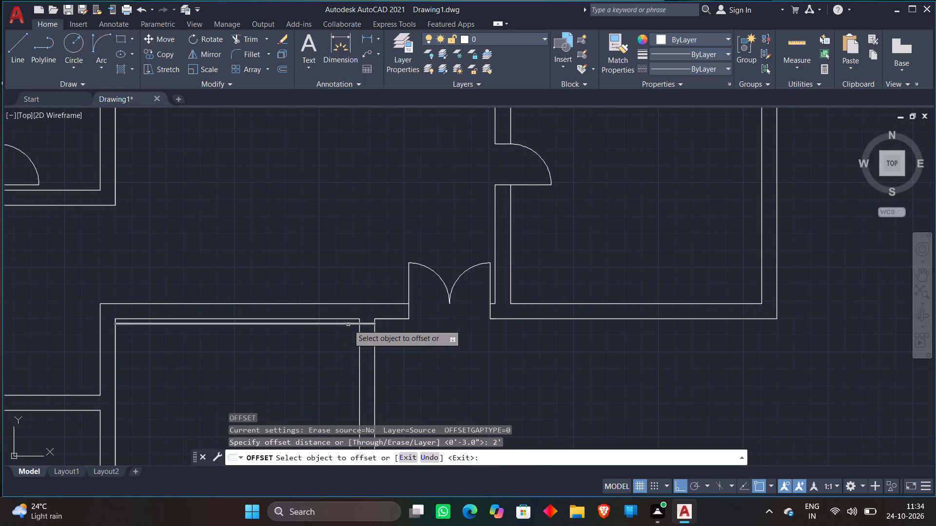
click(348, 324)
click(329, 393)
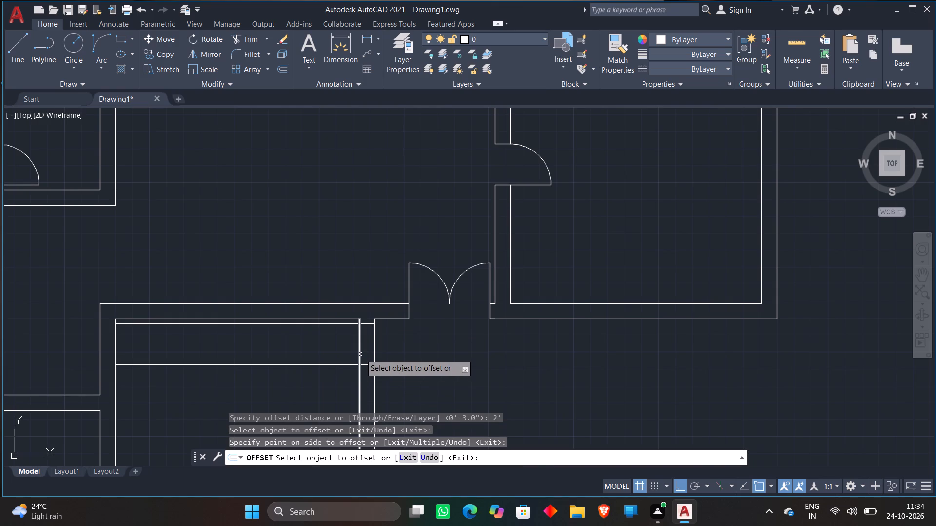
click(360, 354)
click(269, 356)
key(space)
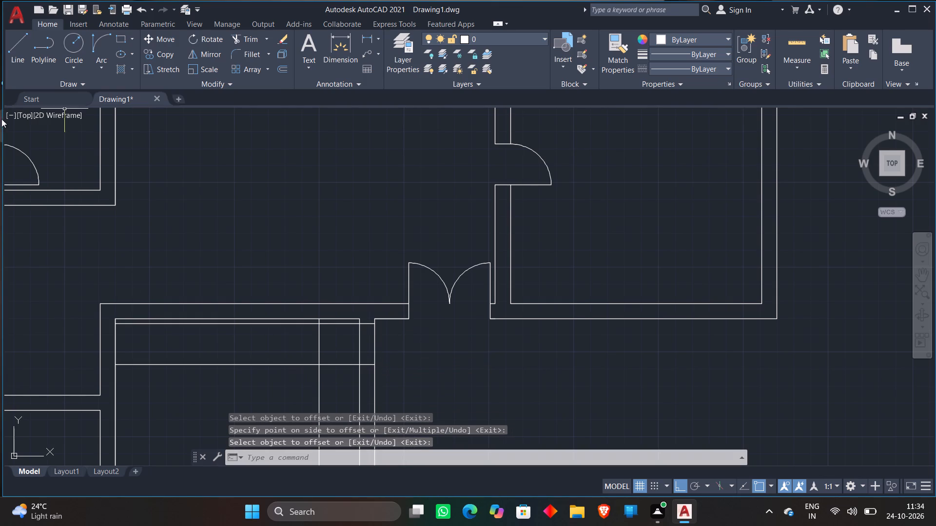
Draw a door swing arc from the lower guide at the right wall's inner face to the upper-left guide intersection.
click(95, 49)
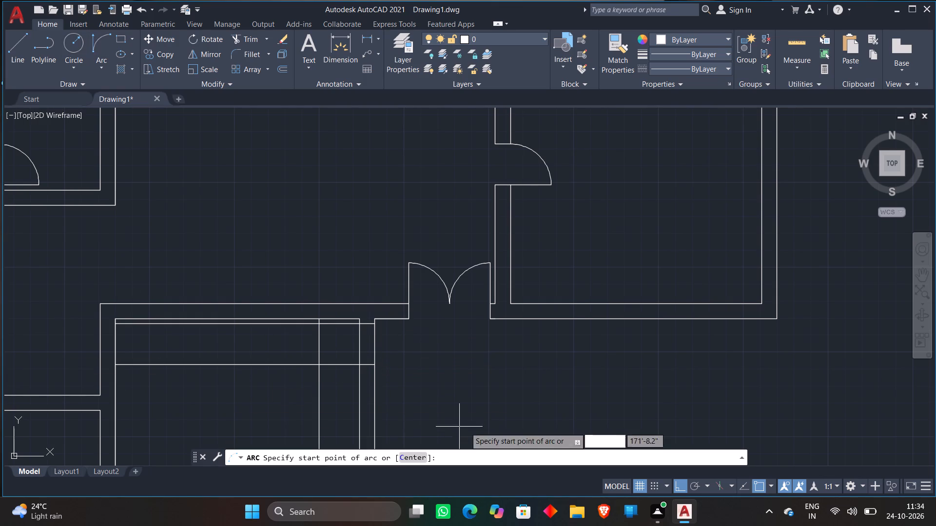
scroll(345, 355, up, 2)
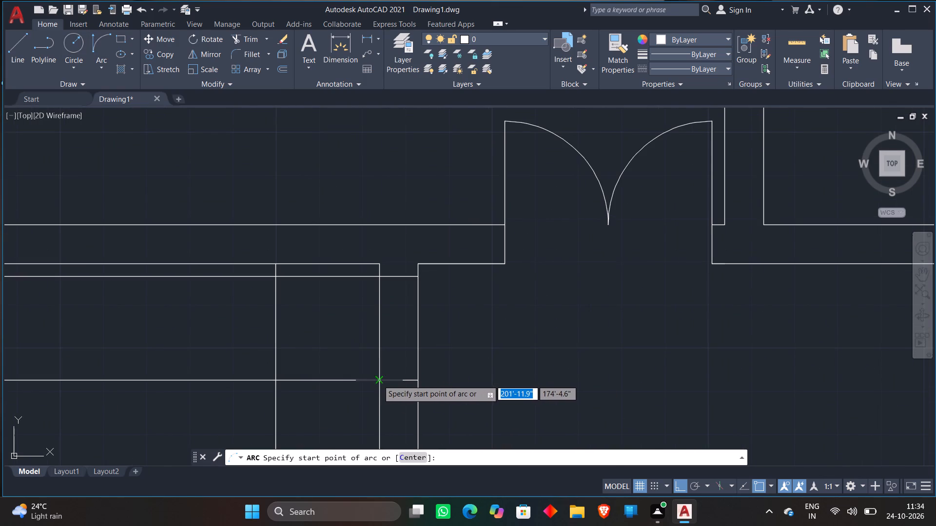
click(379, 380)
click(279, 277)
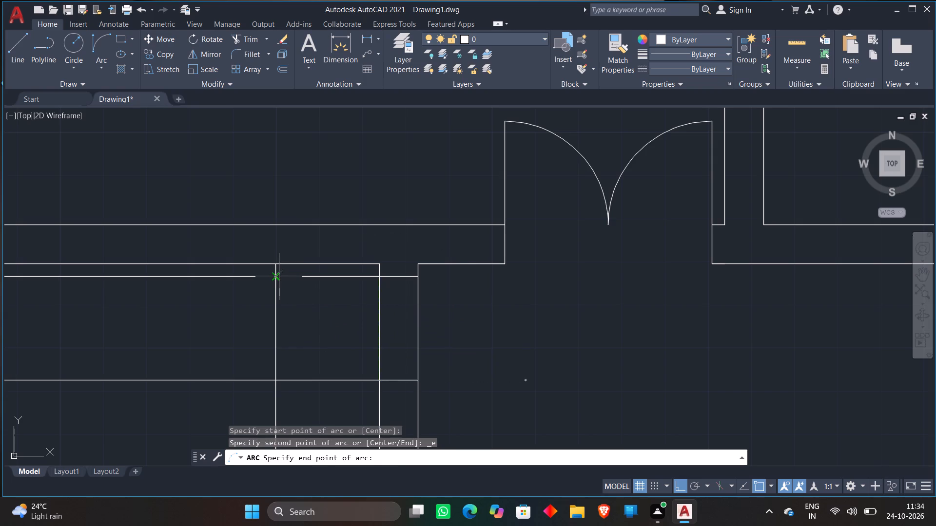
click(201, 332)
Trim the guide lines beyond the small room's door leaf and swing arc.
text(TR)
key(space)
scroll(270, 272, up, 3)
click(295, 263)
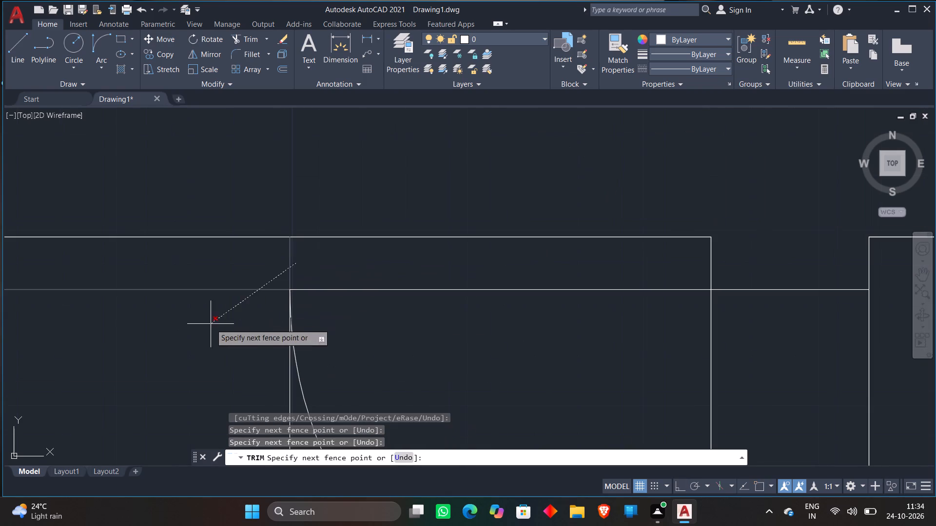
click(211, 324)
scroll(222, 303, down, 3)
scroll(311, 342, down, 1)
middle_drag(196, 342, 249, 273)
scroll(263, 275, down, 2)
scroll(284, 301, up, 2)
click(236, 263)
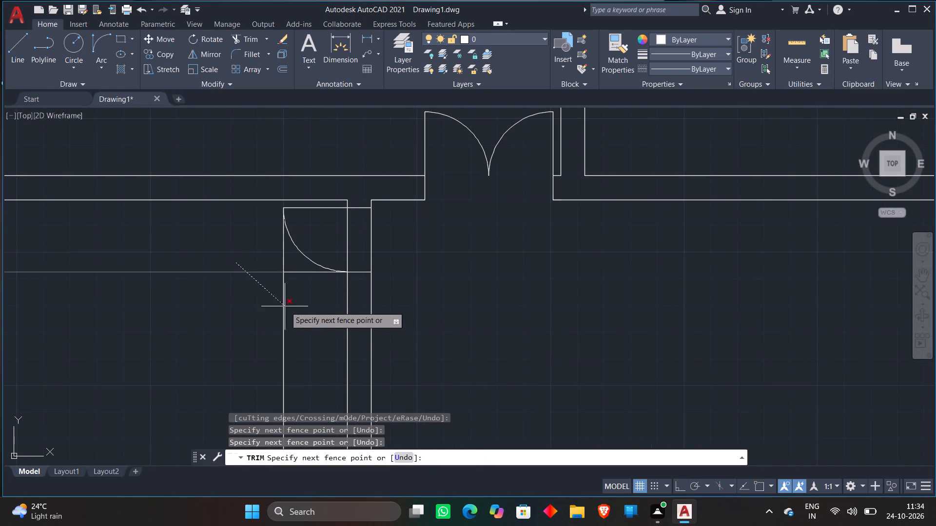
click(293, 308)
click(270, 241)
click(299, 279)
Trim both faces of the small room's right wall between the two jamb lines to open the doorway.
click(328, 248)
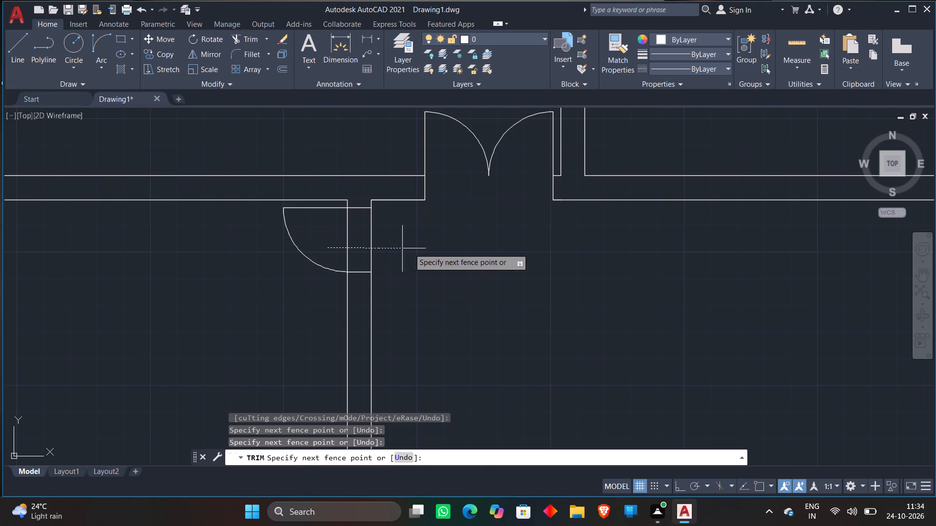
click(414, 248)
key(space)
scroll(414, 248, down, 1)
key(space)
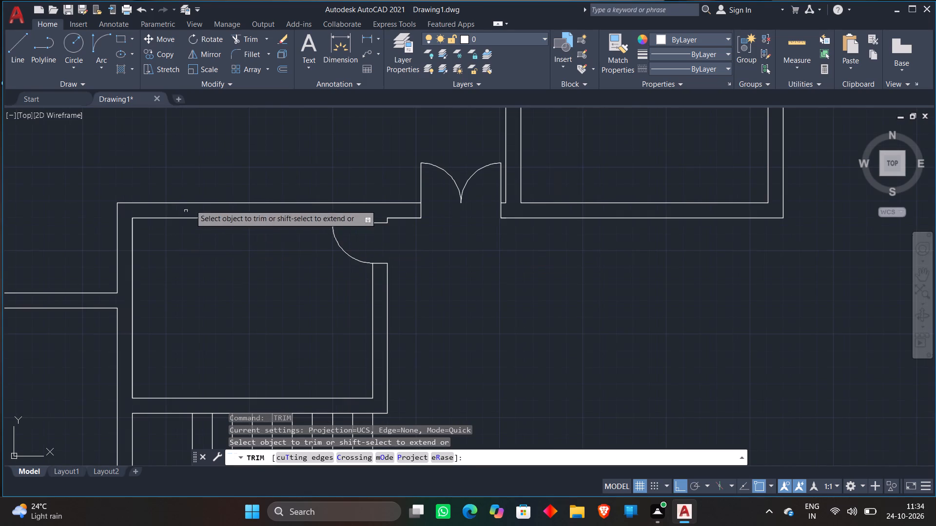
key(space)
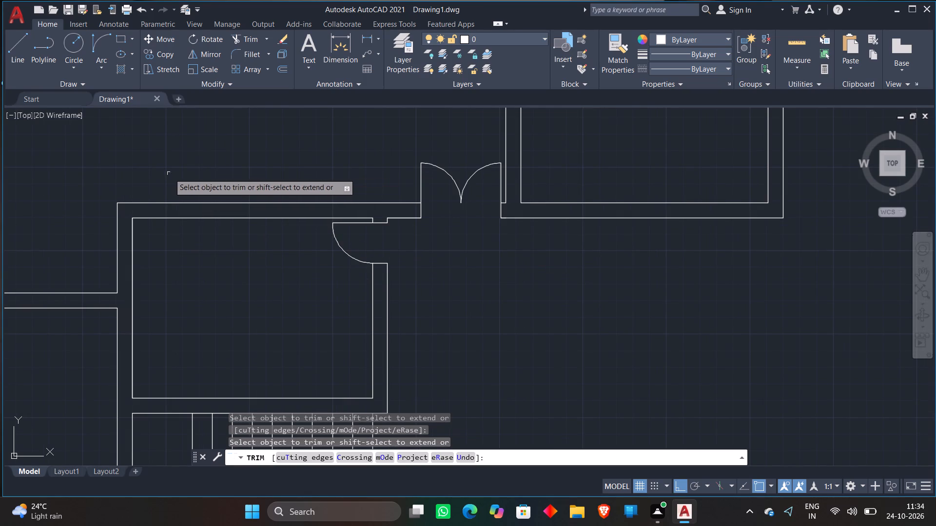
key(Escape)
Draw a vertical line crossing both faces of the small room's top wall, near its left end.
text(L)
key(space)
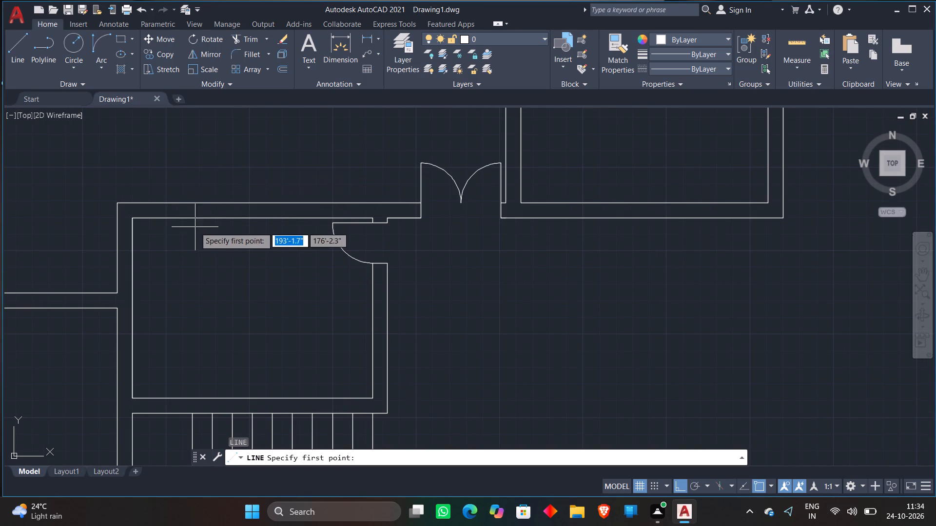
click(209, 185)
click(206, 236)
key(space)
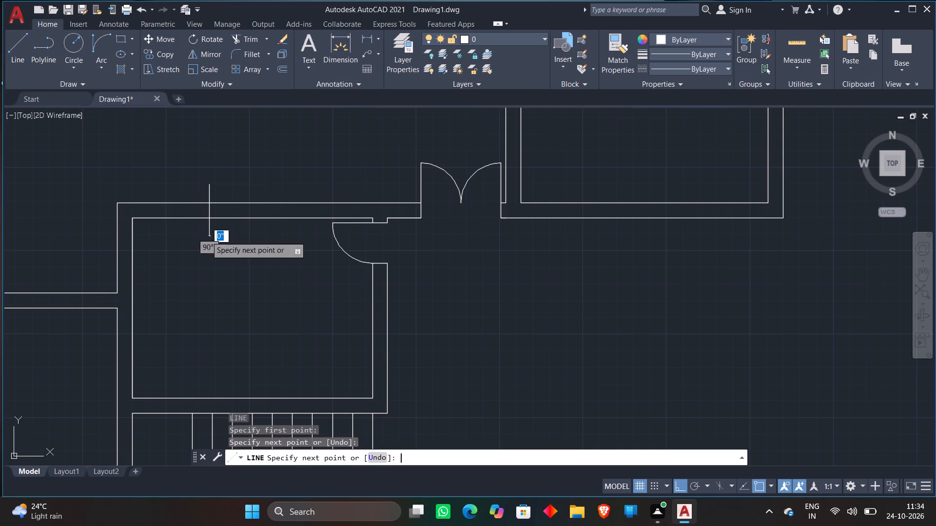
Draw a second vertical line crossing both faces of the small room's top wall, nearer the corner door.
key(space)
click(317, 180)
click(314, 234)
key(space)
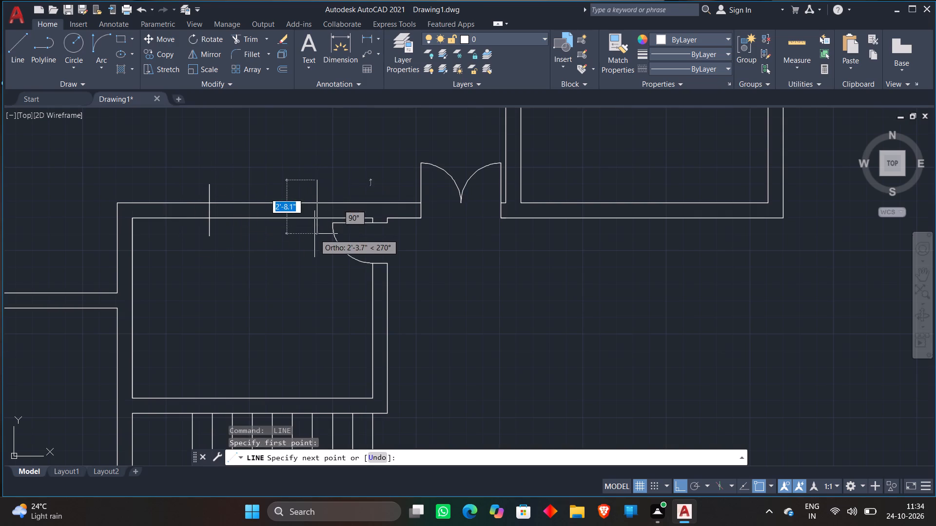
key(Escape)
Trim both wall faces between the two vertical lines and the lines' overhanging ends to open the small room's top wall.
text(TR)
key(space)
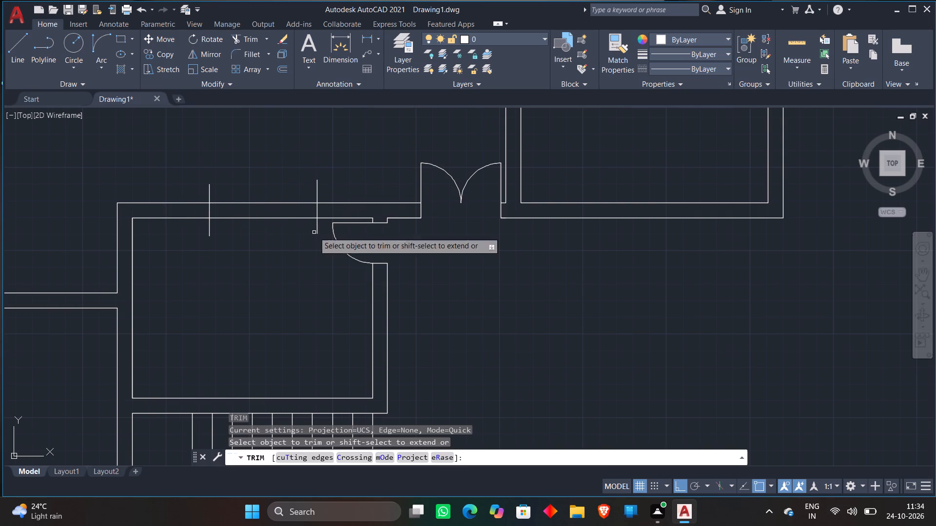
click(195, 192)
click(331, 188)
click(256, 193)
click(255, 238)
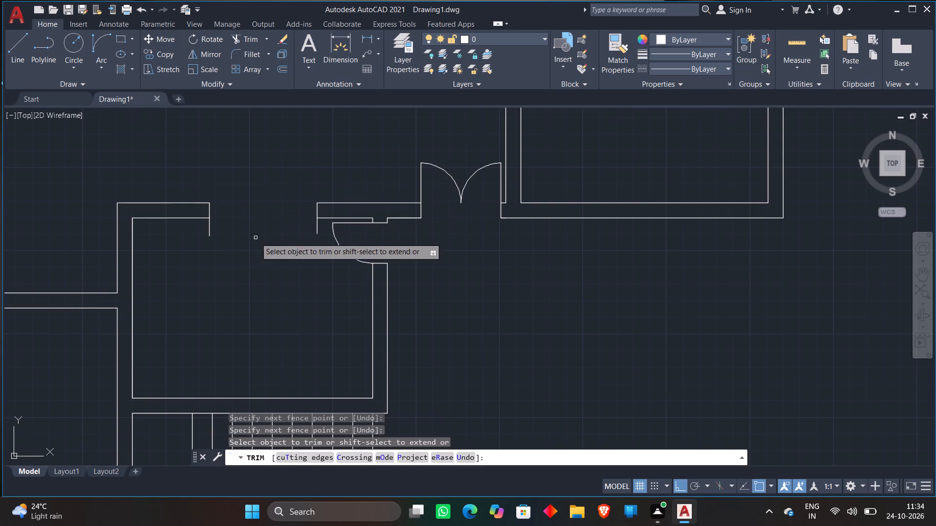
scroll(206, 227, up, 1)
click(206, 227)
click(272, 228)
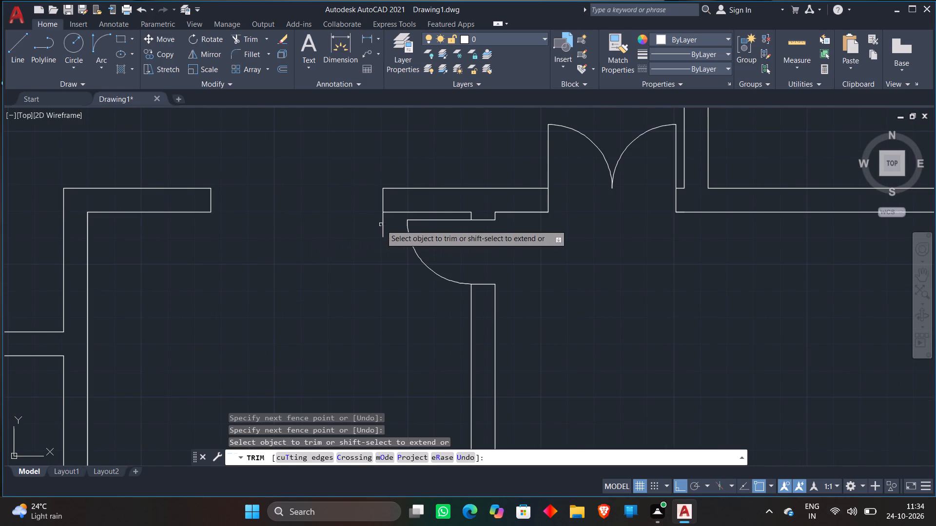
click(390, 227)
click(374, 229)
key(space)
Offset the left wall's inner face 3" into the room beside the staircase, near its top-left corner.
scroll(365, 230, down, 3)
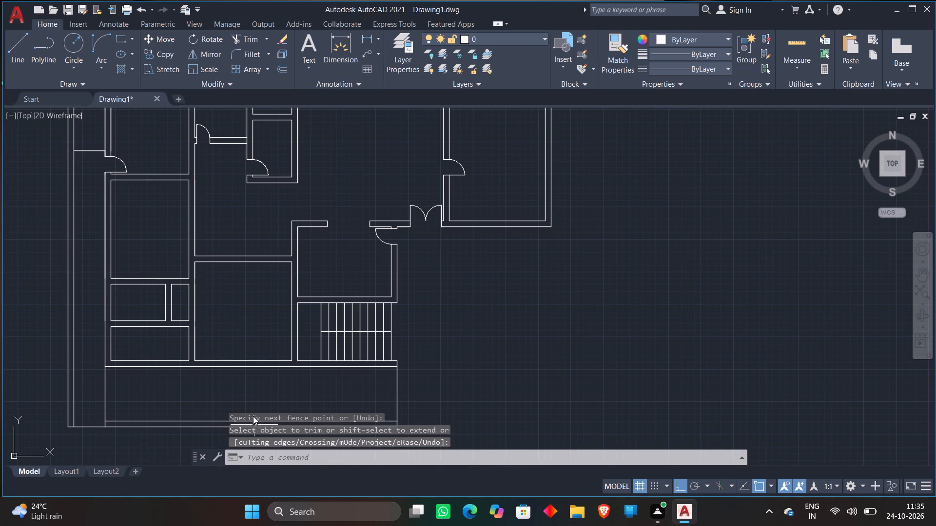
scroll(248, 403, down, 1)
middle_drag(244, 363, 244, 363)
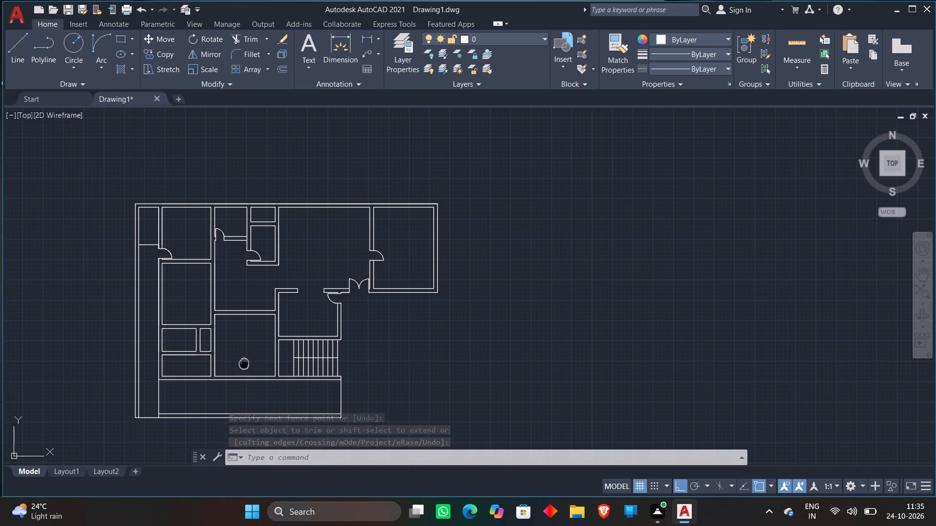
middle_drag(244, 363, 360, 336)
scroll(400, 306, up, 2)
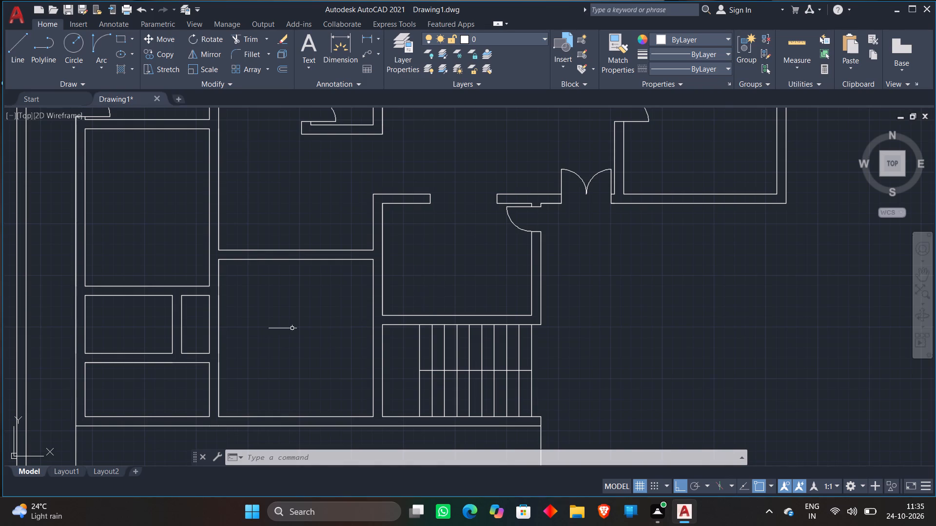
middle_drag(295, 329, 400, 356)
scroll(364, 319, up, 1)
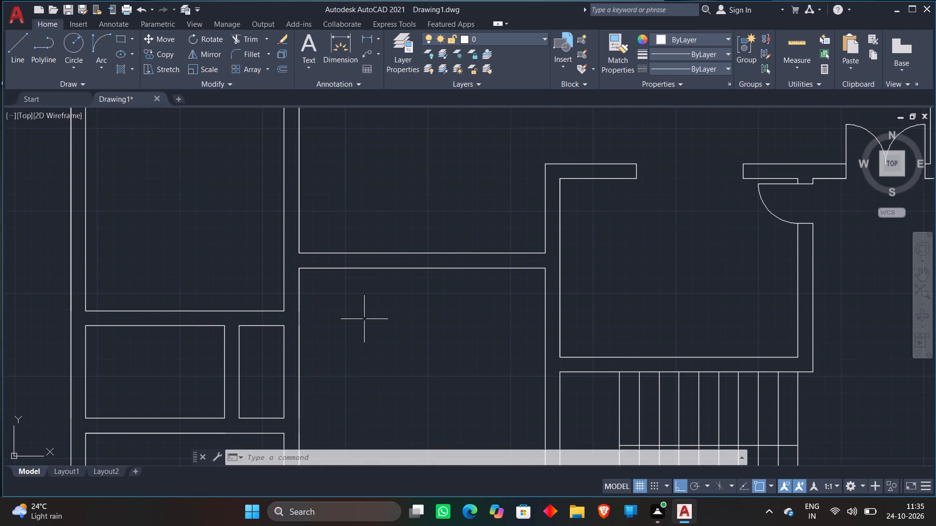
key(o)
key(Return)
text(3")
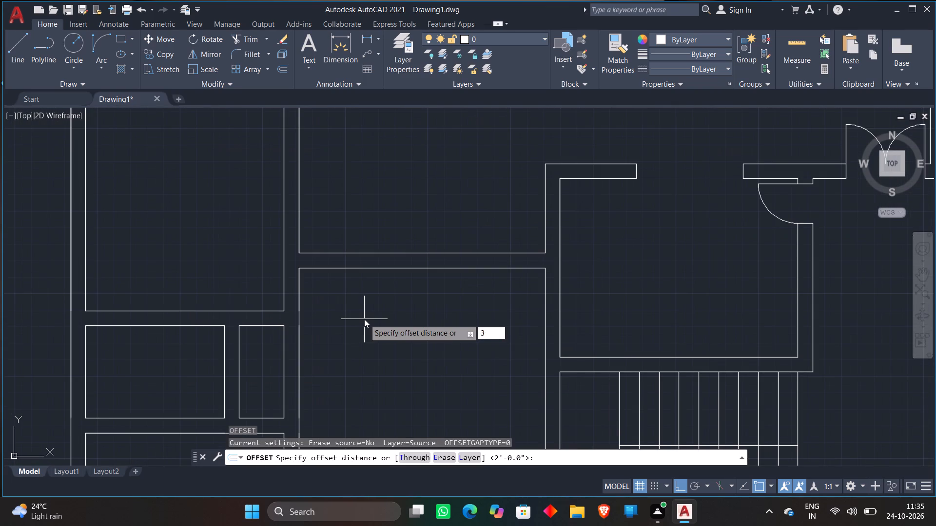
key(Return)
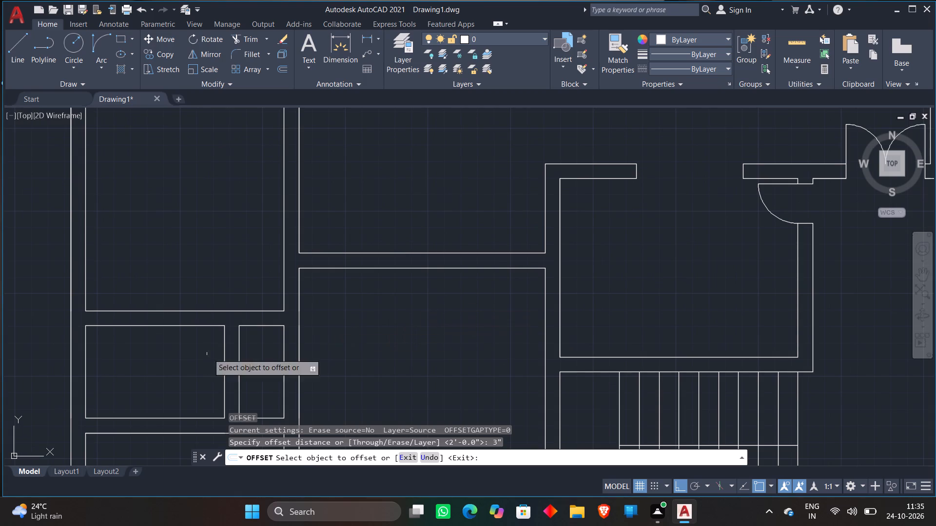
click(299, 285)
click(349, 280)
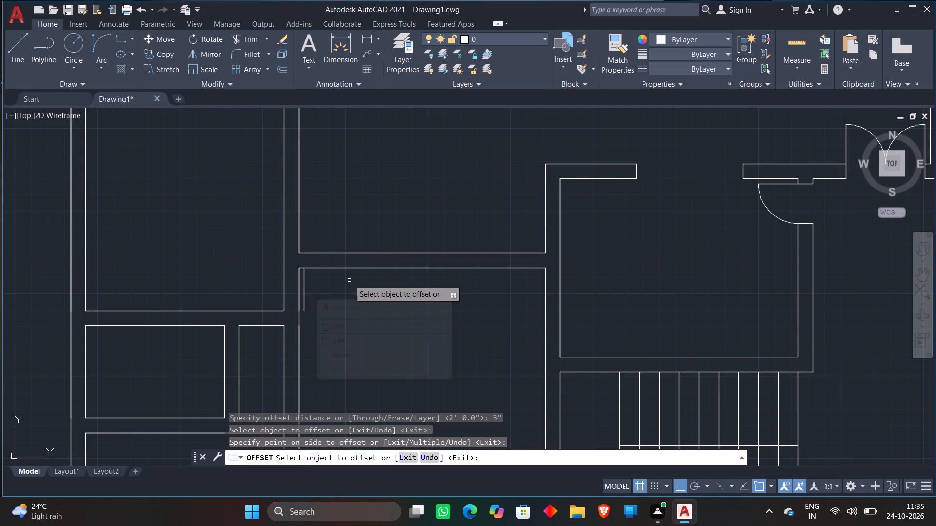
key(Escape)
Extend the offset jamb line up to the upper face of the room's top wall.
text(EX)
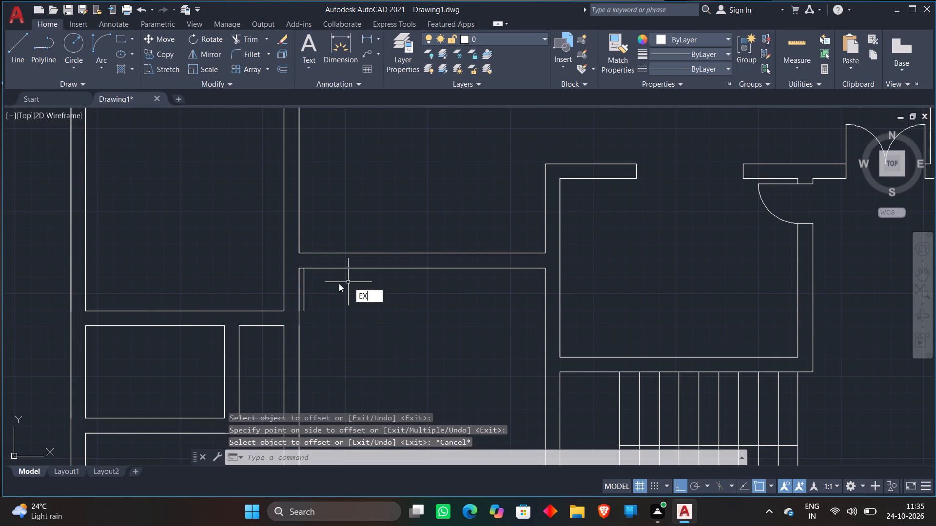
key(space)
scroll(267, 292, up, 3)
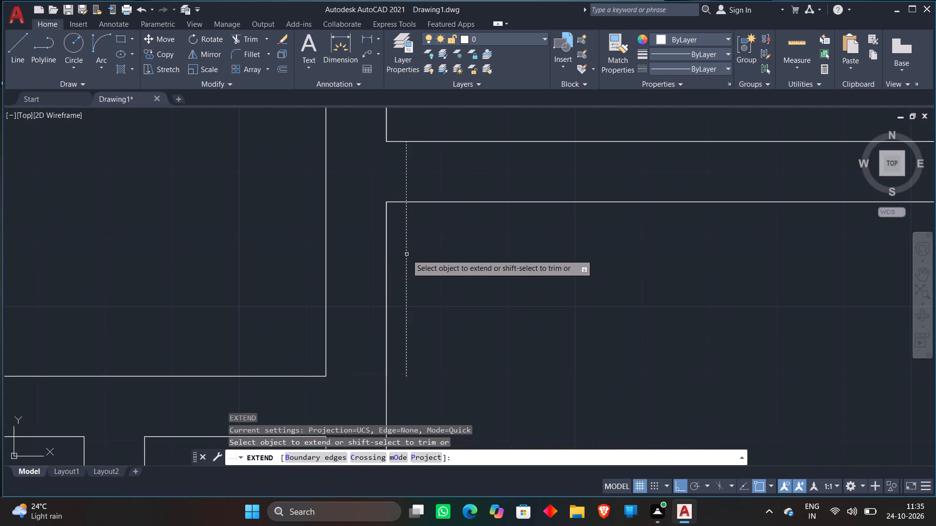
click(407, 254)
key(Escape)
Offset the top wall's lower face 2' down into the room and the jamb line 2' to the right as door guides.
scroll(529, 262, down, 2)
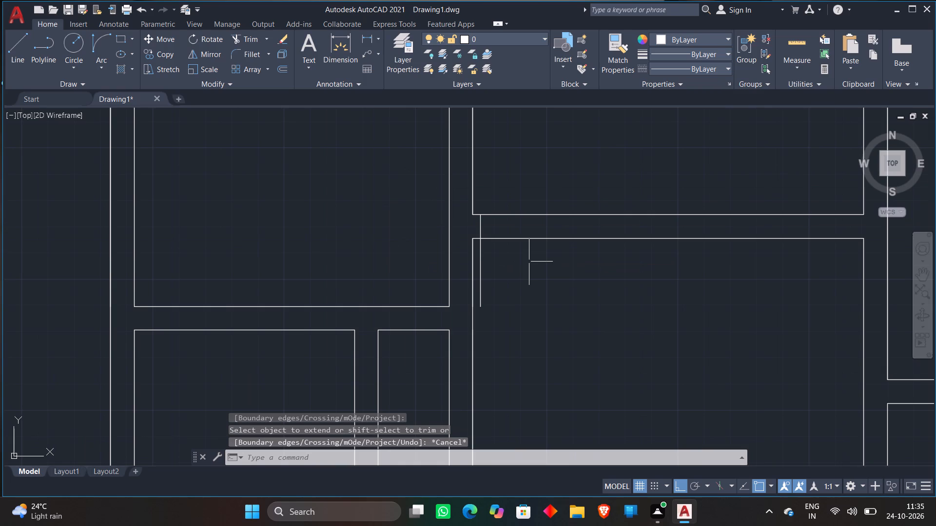
key(o)
key(Return)
text(2')
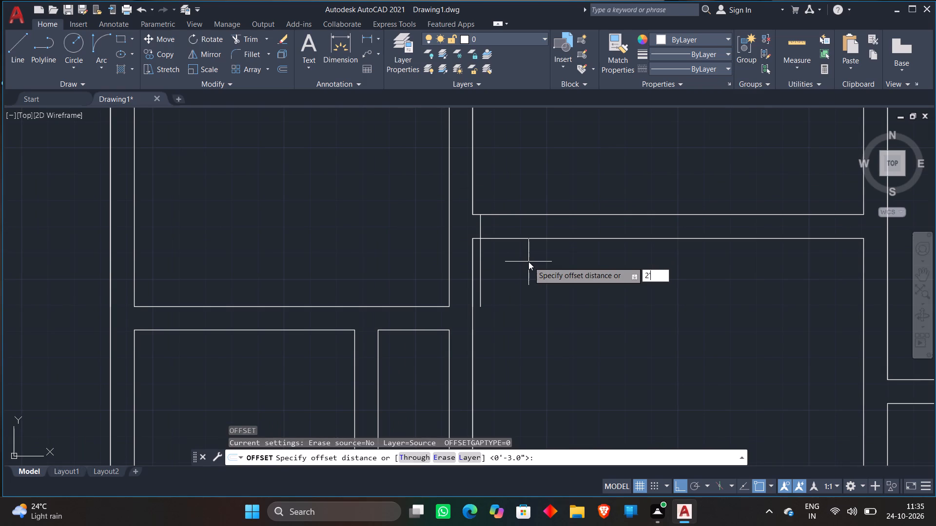
key(Return)
click(535, 241)
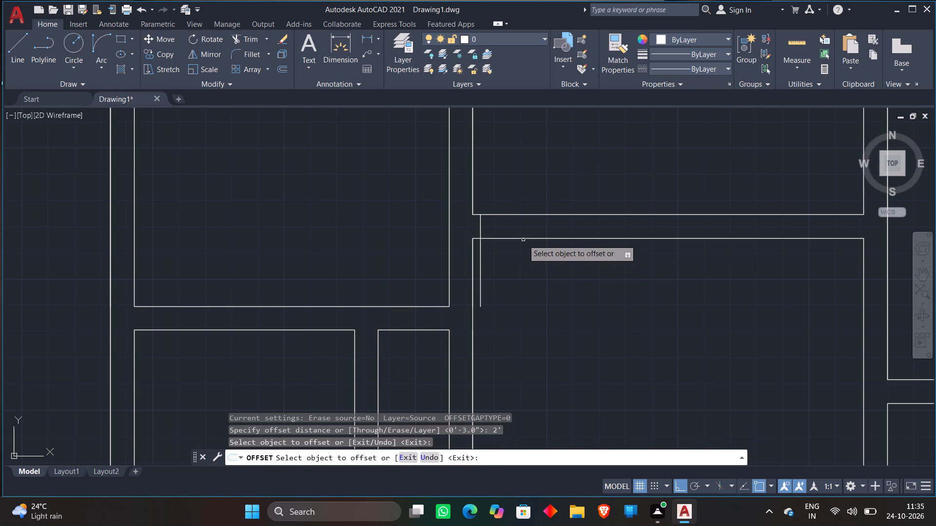
click(523, 238)
click(529, 298)
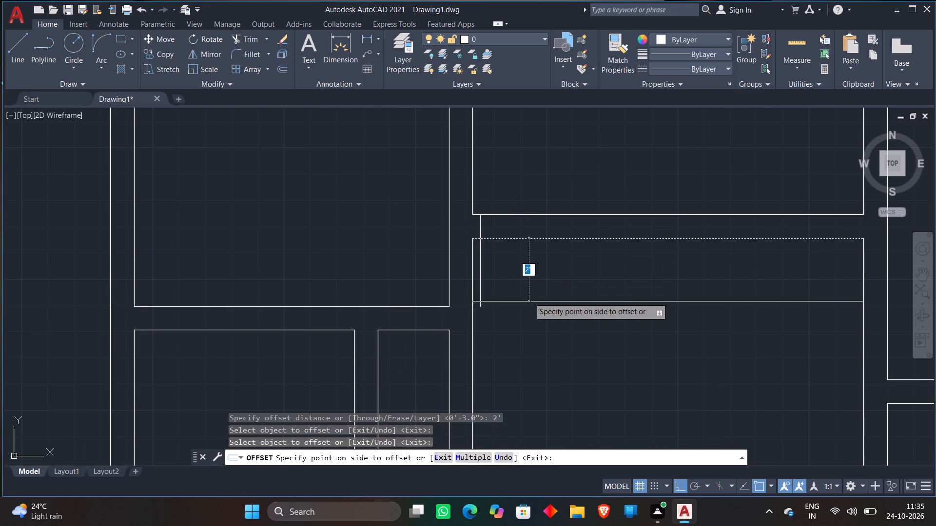
click(481, 274)
click(632, 269)
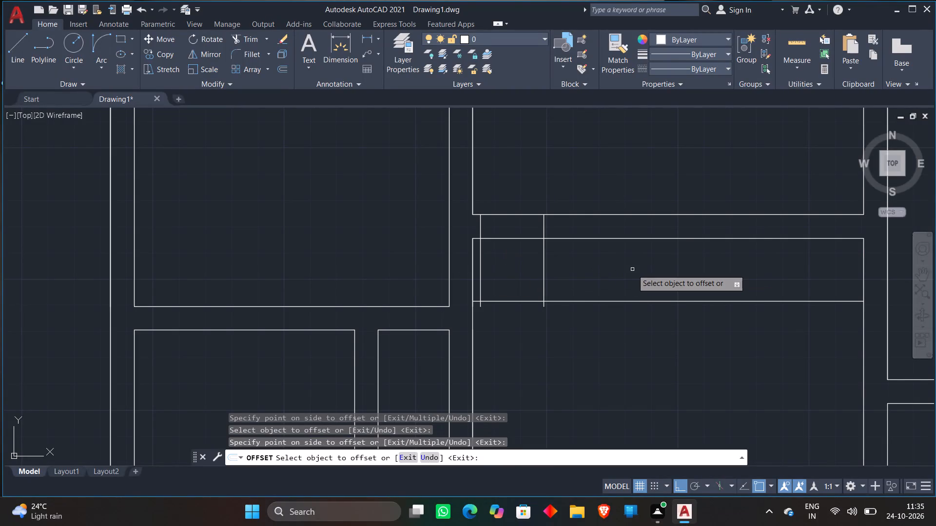
key(space)
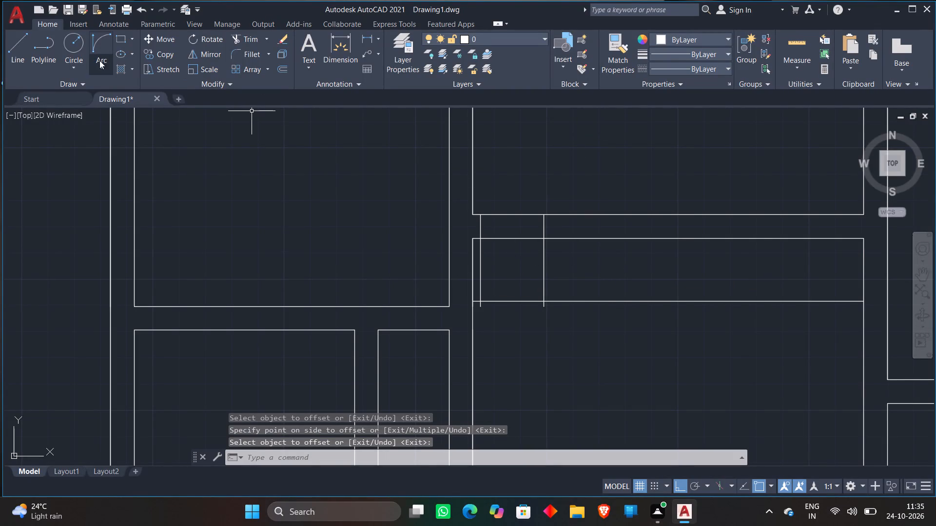
Draw a door swing arc from the right jamb line at the wall's lower face to the lower-left guide intersection.
click(96, 44)
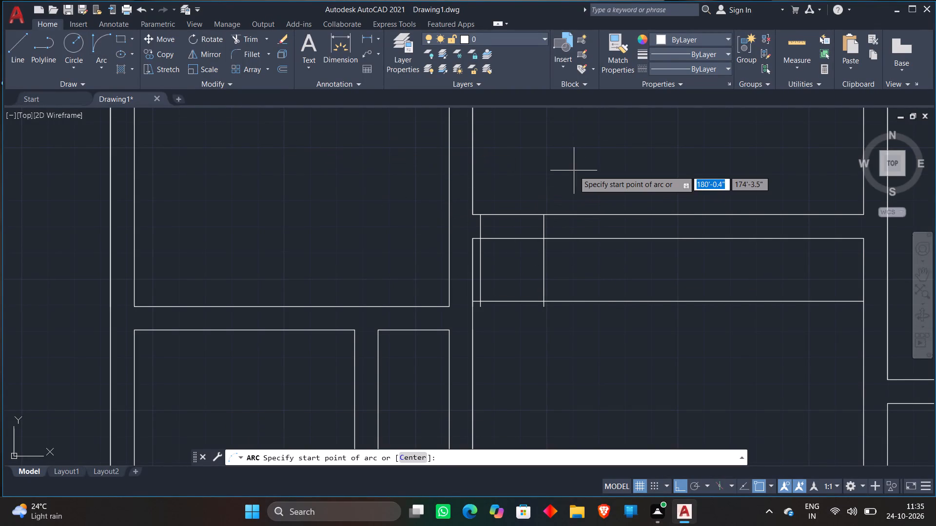
click(545, 239)
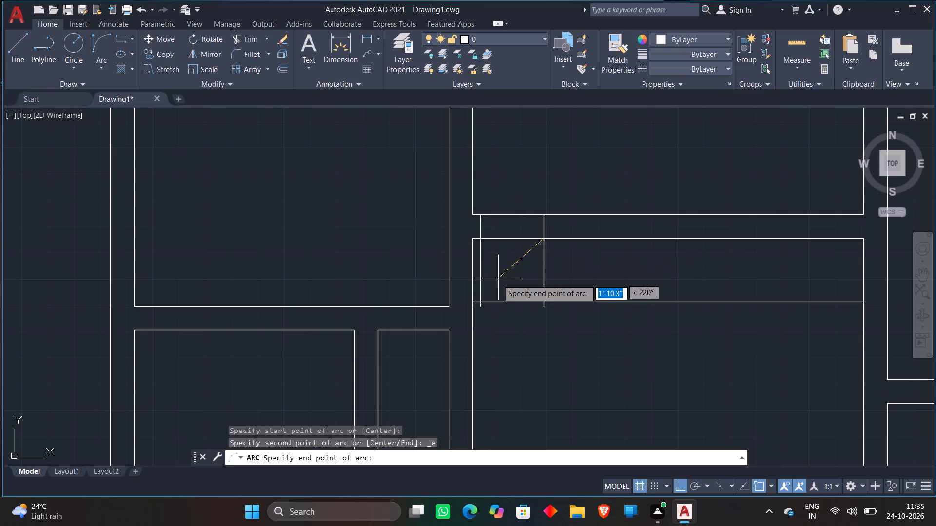
scroll(493, 290, up, 2)
click(462, 319)
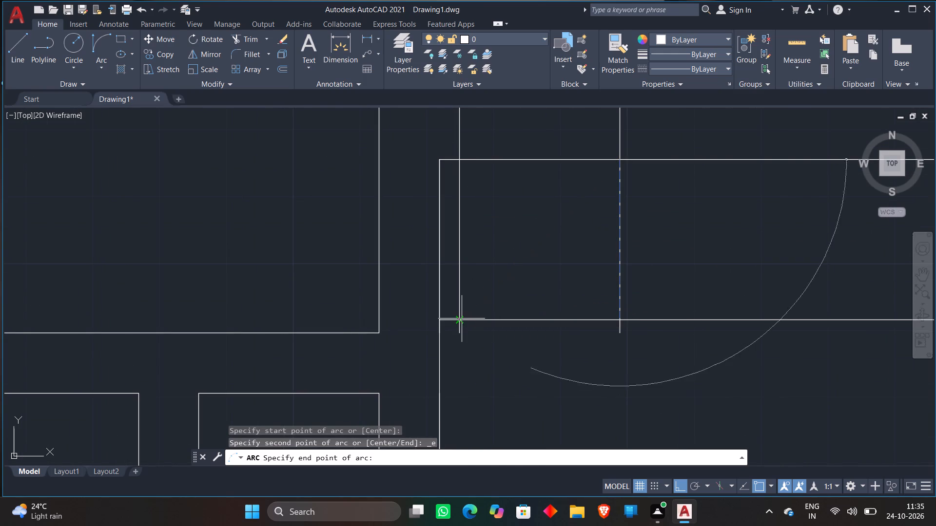
click(647, 342)
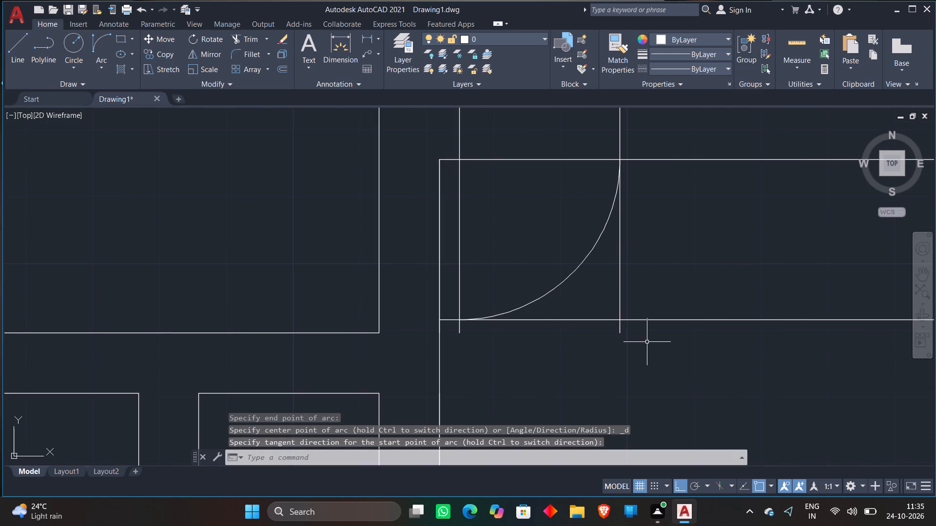
Trim the guide lines beyond the new door's leaf and swing arc.
scroll(670, 257, down, 1)
middle_drag(669, 257, 533, 277)
scroll(533, 277, down, 1)
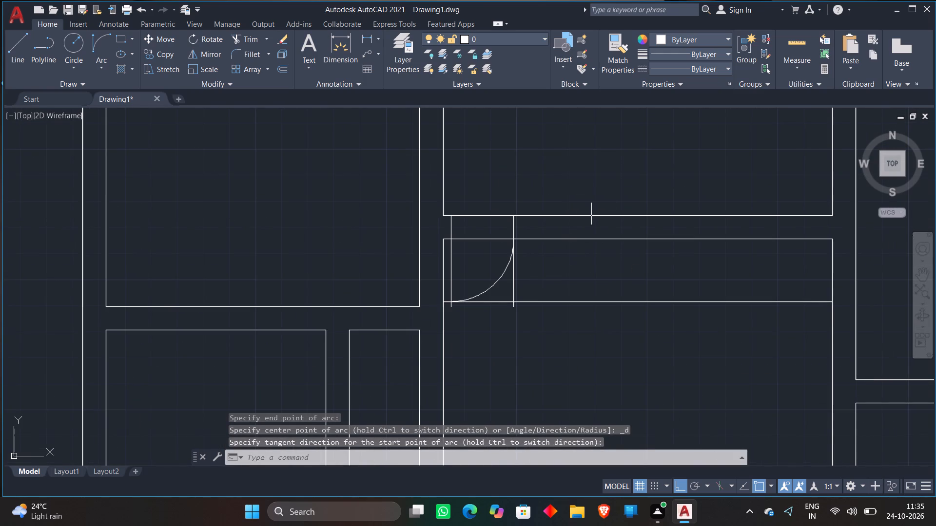
click(241, 39)
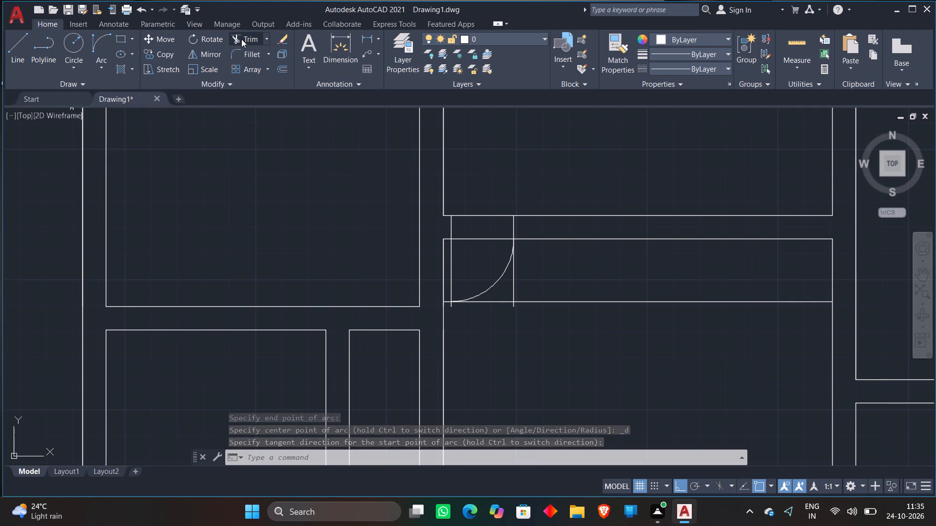
middle_drag(612, 305, 535, 338)
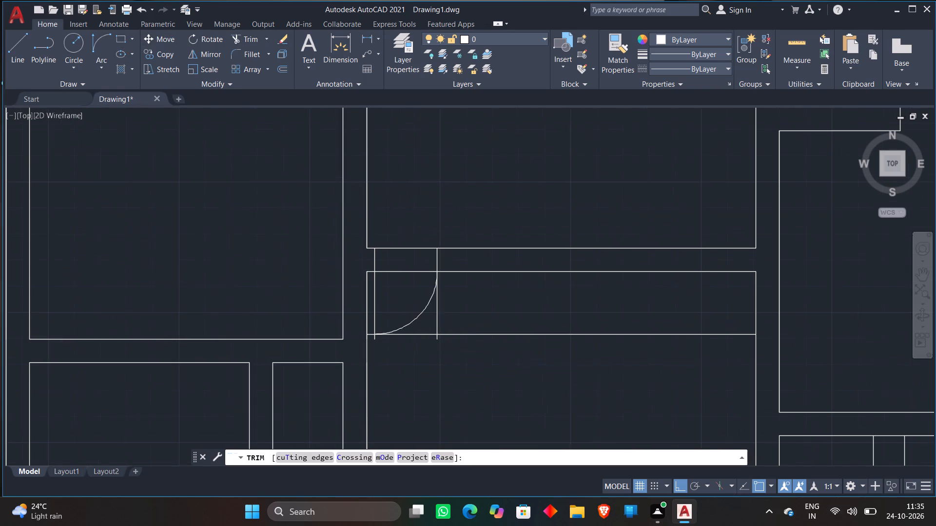
scroll(470, 303, up, 2)
drag(443, 321, 436, 338)
click(392, 421)
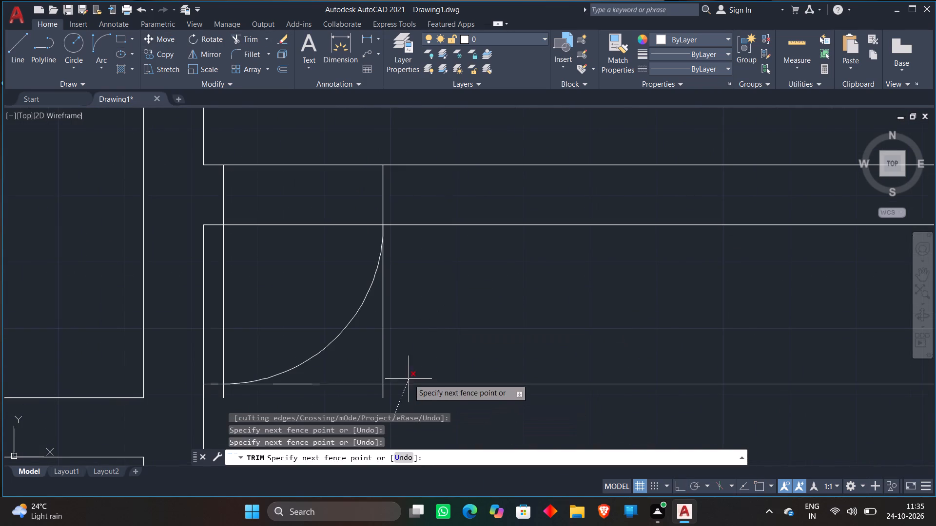
click(416, 367)
click(346, 391)
click(398, 333)
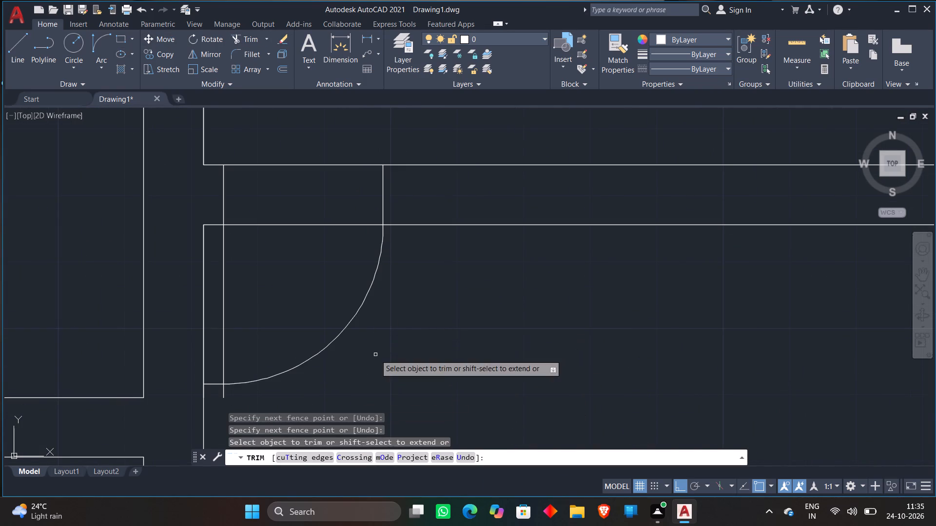
scroll(220, 389, up, 3)
click(199, 367)
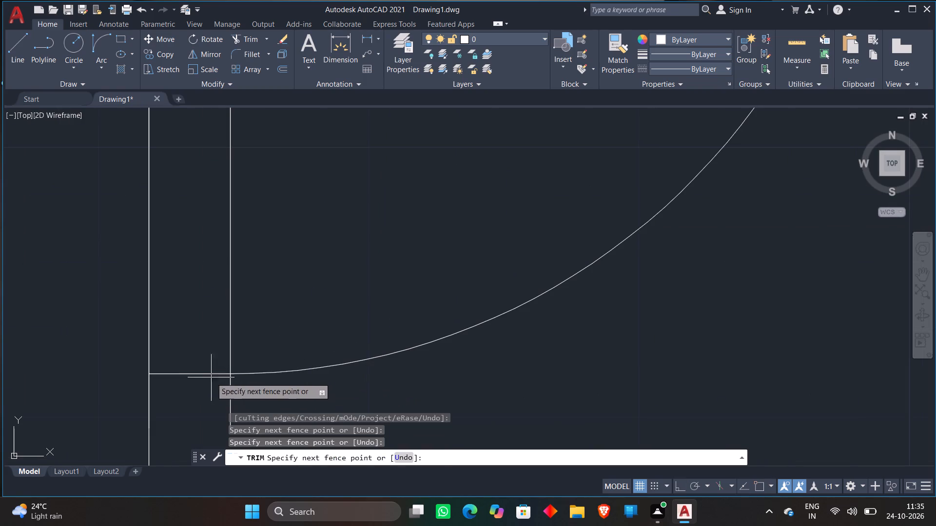
click(236, 393)
Trim both faces of the room's top wall between the two jamb lines to open the doorway.
scroll(320, 292, down, 3)
middle_drag(322, 292, 338, 403)
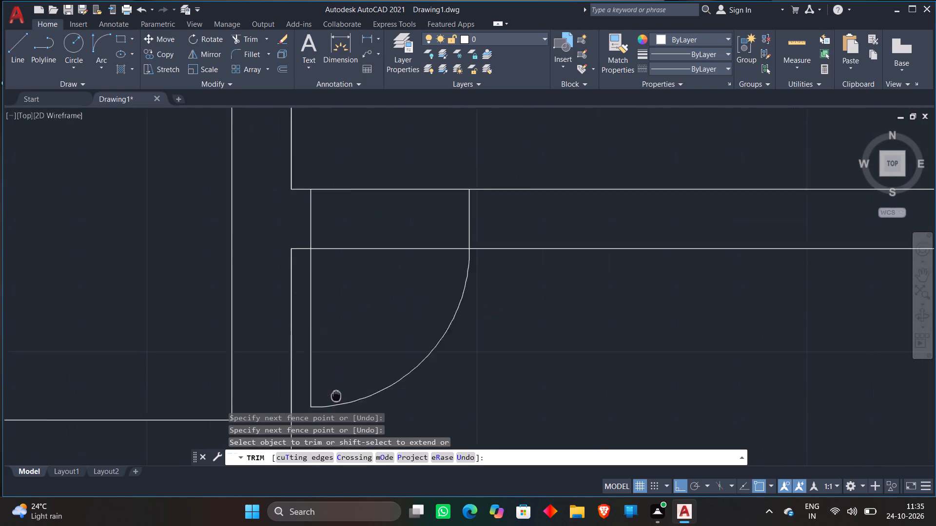
middle_drag(338, 403, 348, 447)
scroll(348, 447, up, 1)
scroll(404, 287, down, 1)
click(399, 287)
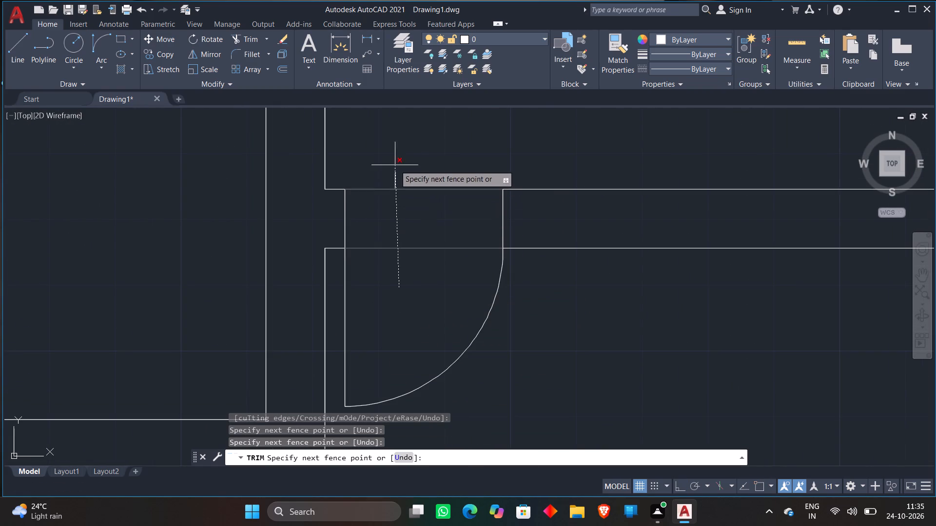
click(395, 165)
key(space)
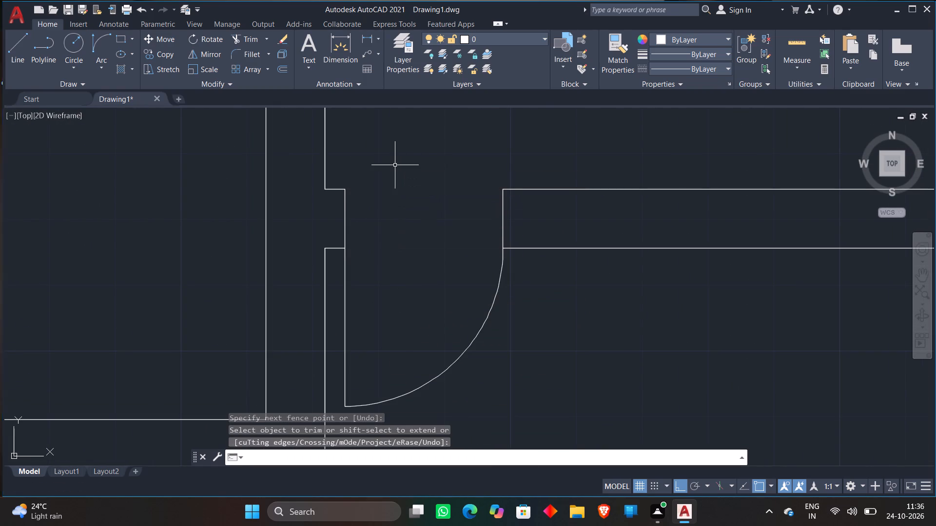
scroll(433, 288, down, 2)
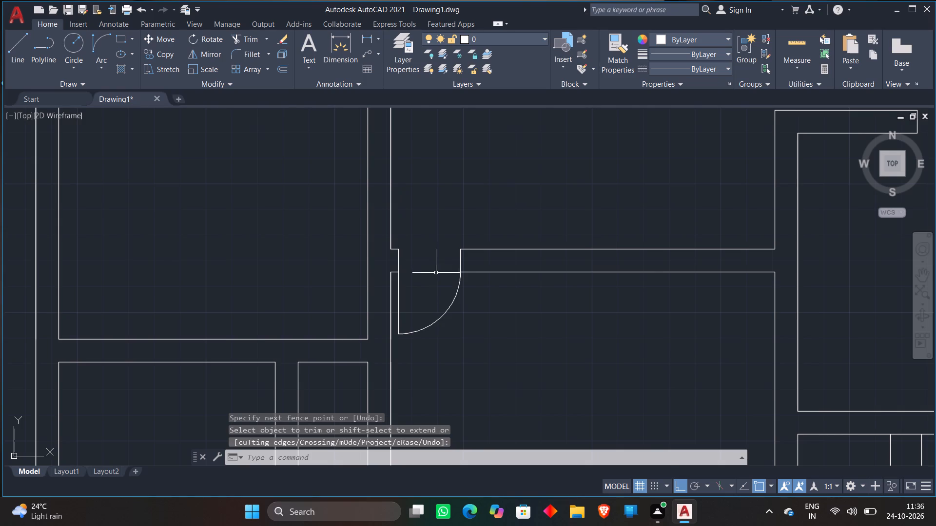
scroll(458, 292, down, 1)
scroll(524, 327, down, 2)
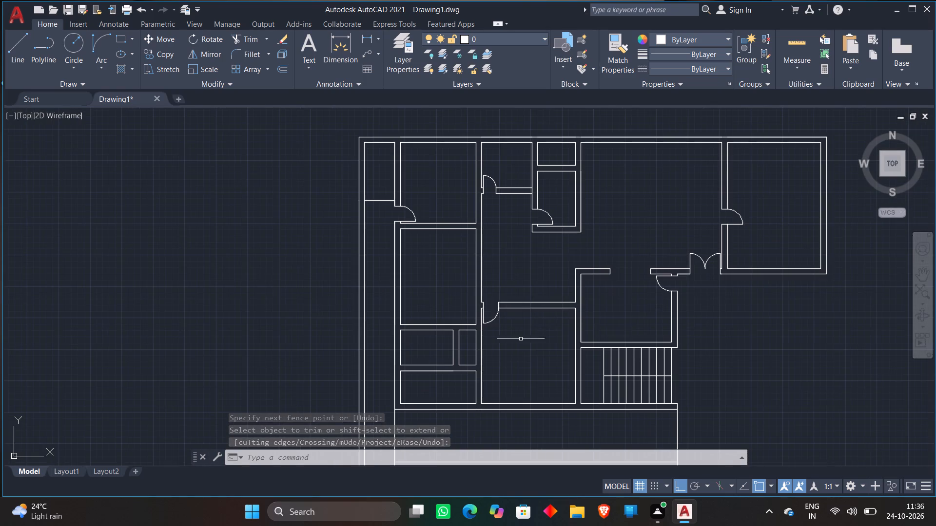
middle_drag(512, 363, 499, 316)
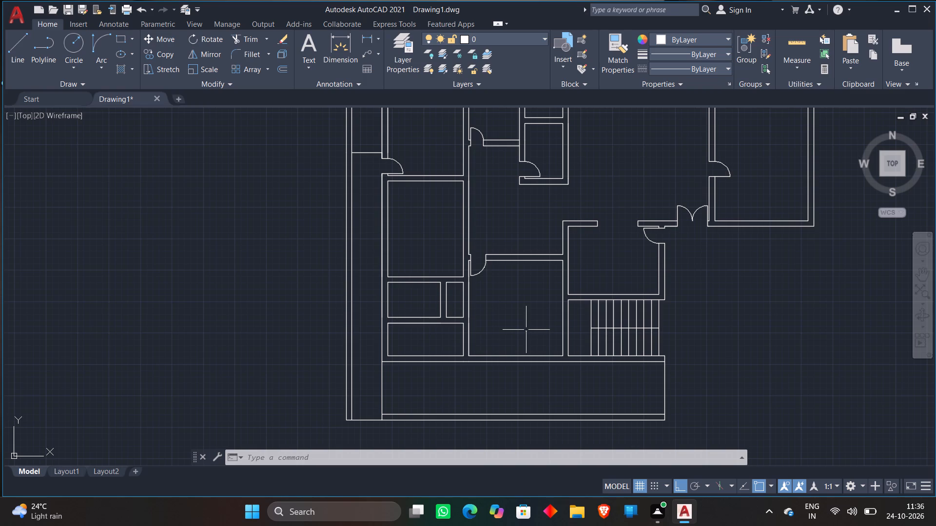
Offset the top edge of the lower-left room, beside the large room, 3" down into the room as a jamb line.
middle_drag(525, 322, 545, 275)
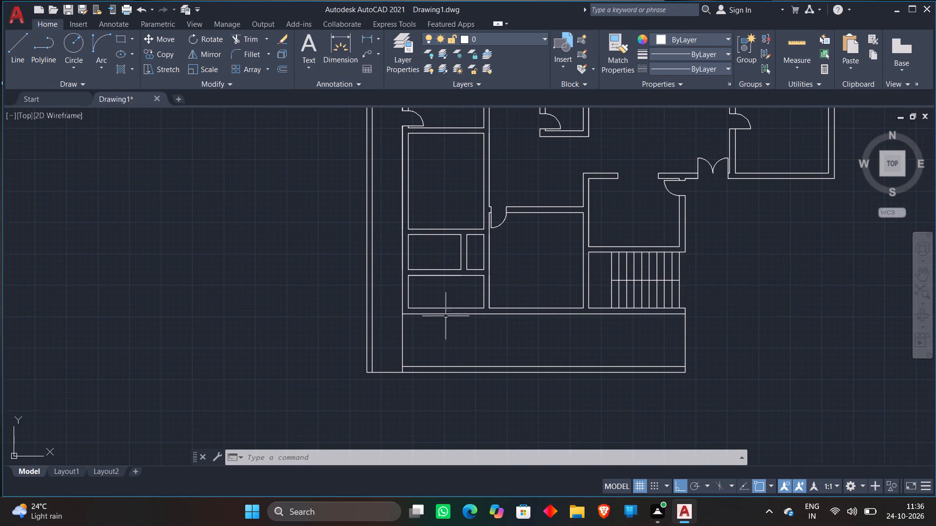
scroll(424, 315, up, 2)
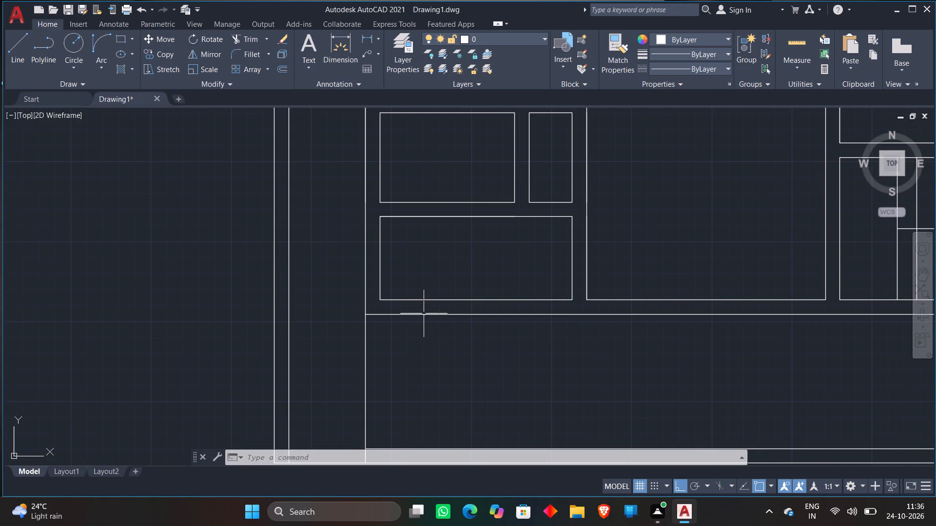
key(o)
key(Return)
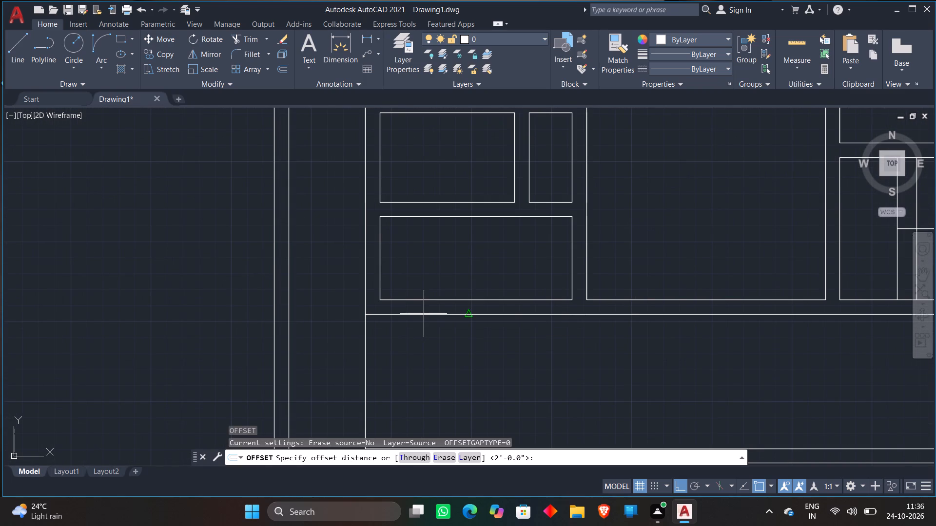
text(3")
key(Return)
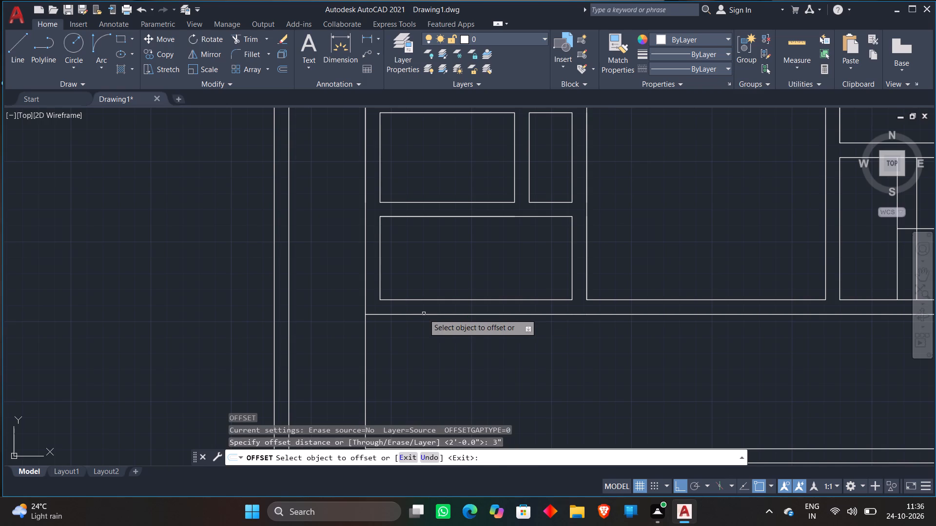
scroll(557, 219, up, 1)
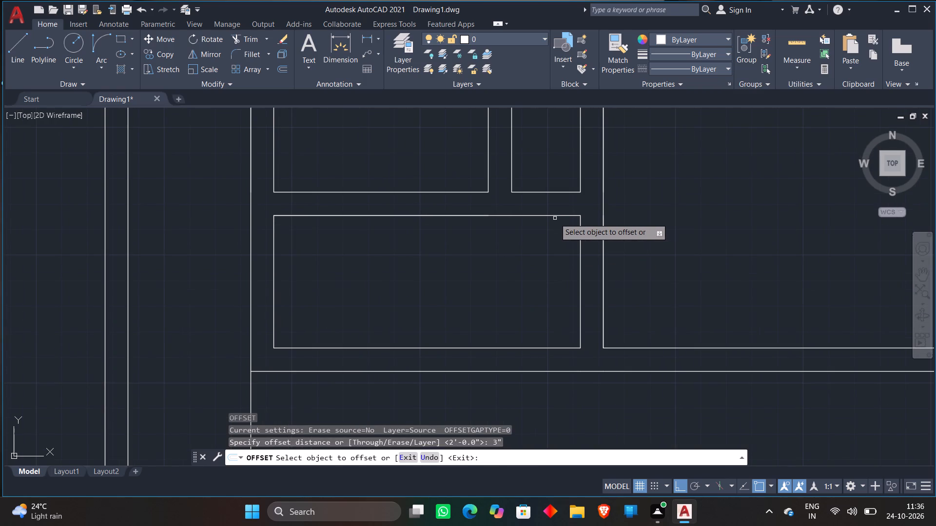
click(555, 217)
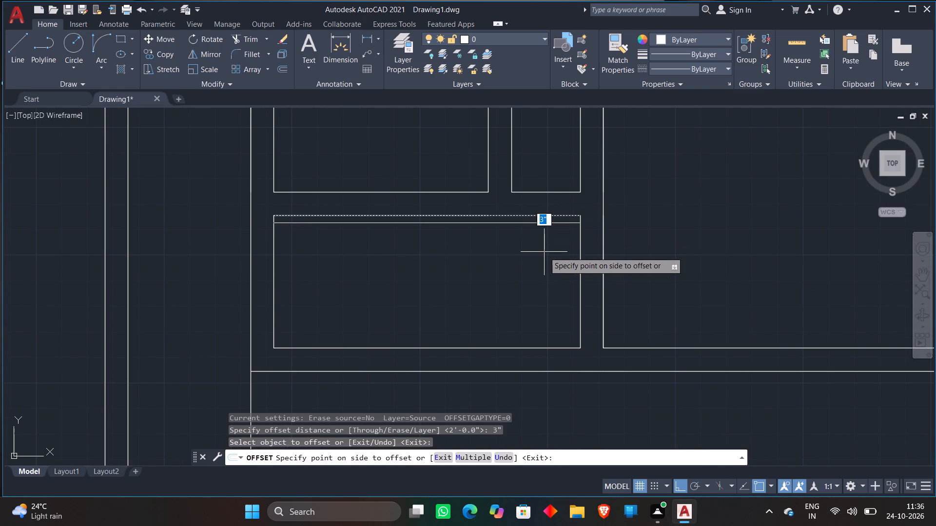
click(544, 252)
key(space)
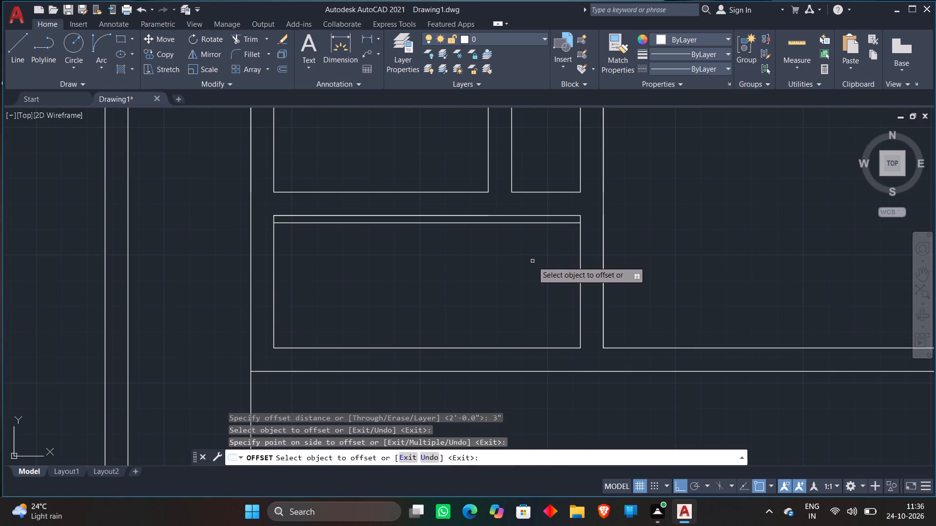
key(Escape)
Extend the new jamb line across the wall to the large room's wall face on the right.
text(EX)
key(space)
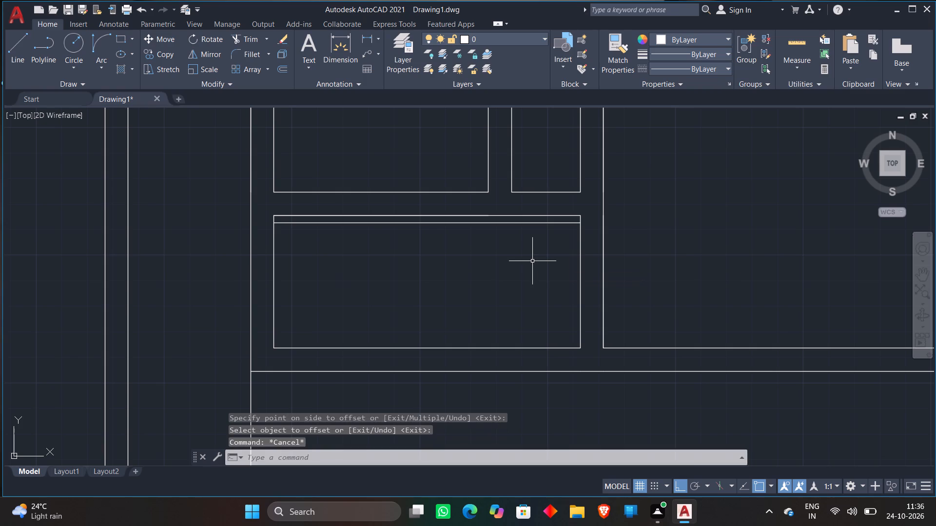
scroll(599, 213, up, 3)
click(493, 251)
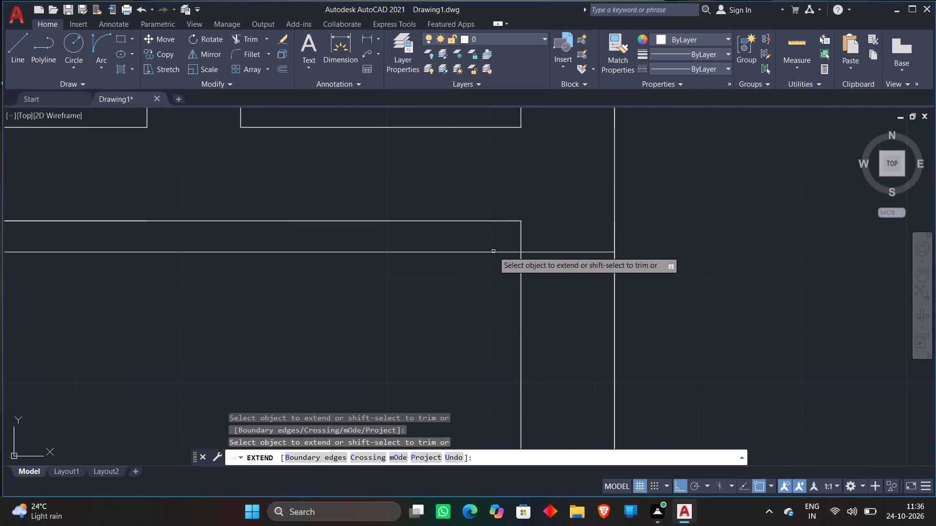
key(Escape)
Offset the jamb line 1'8" down and the room's right inner wall face 1'8" to the left as door guides.
scroll(473, 272, down, 3)
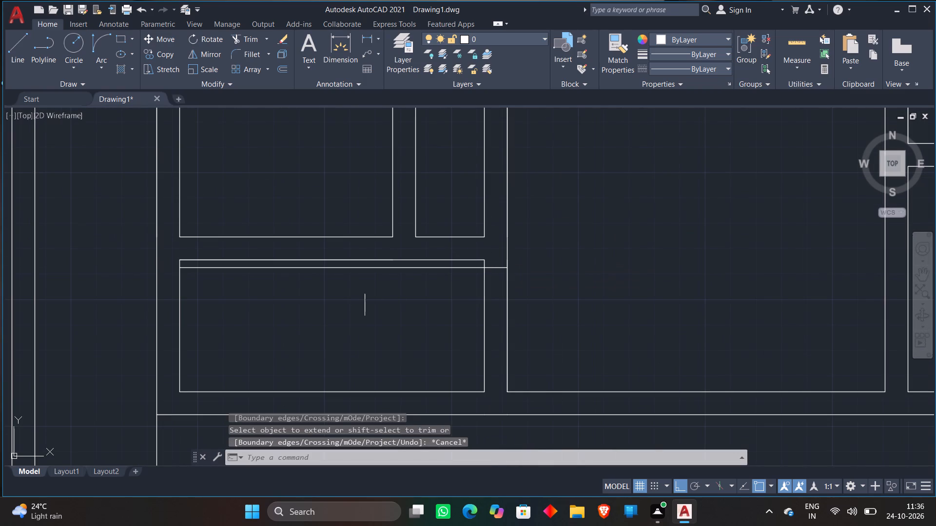
key(o)
key(Return)
text(1')
text(8")
key(Return)
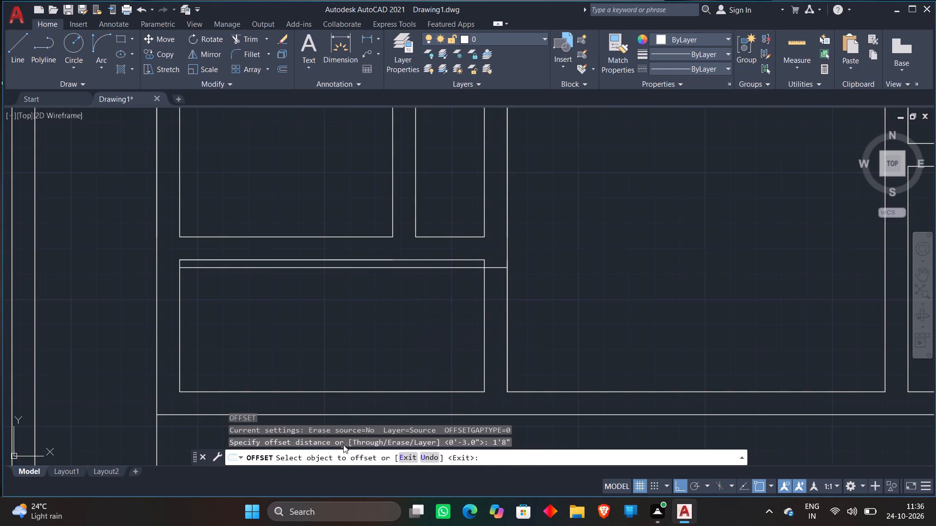
click(359, 268)
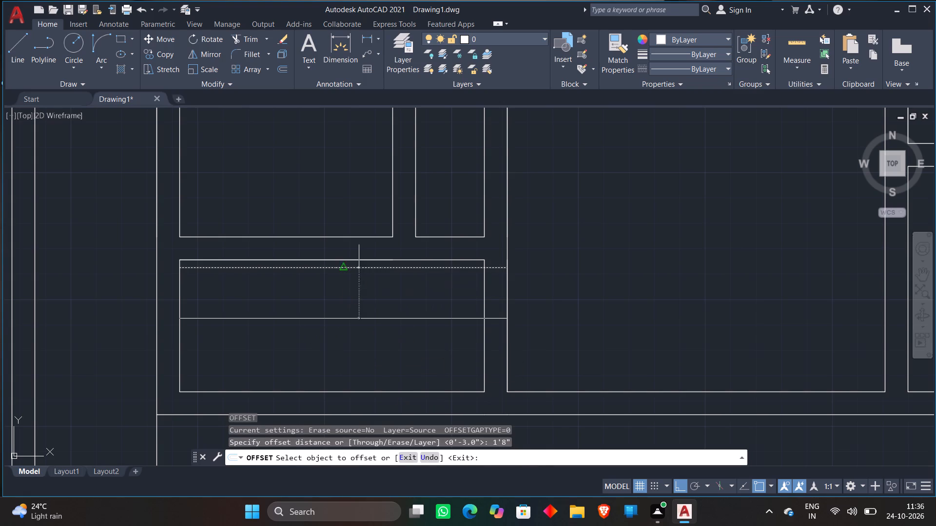
click(359, 346)
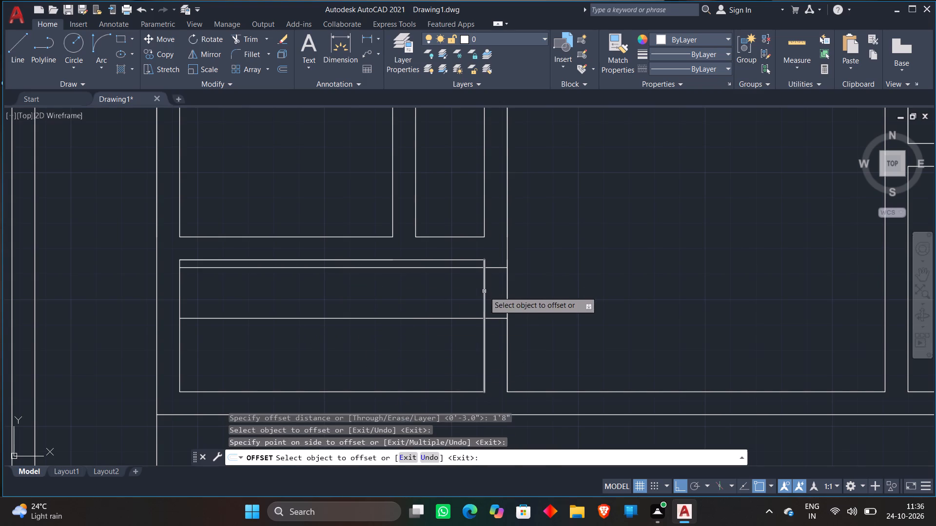
click(483, 291)
click(395, 304)
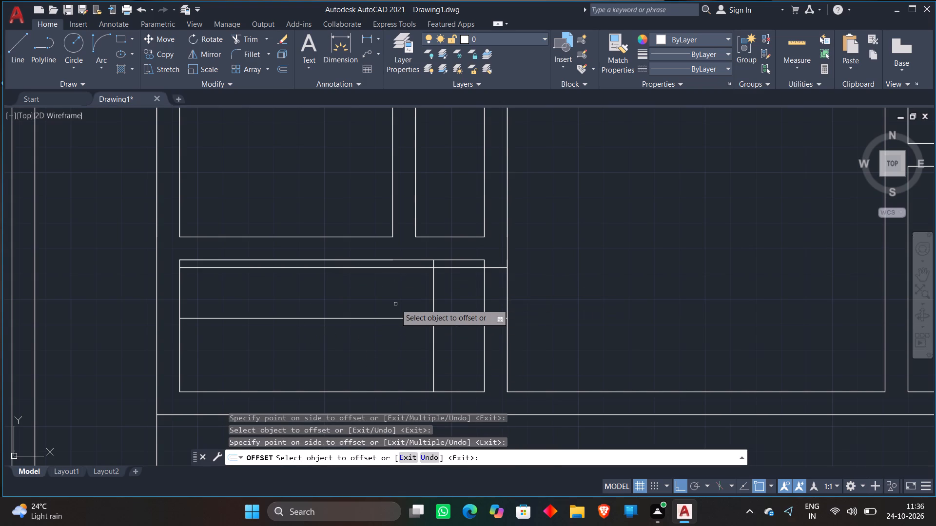
key(space)
Draw a door swing arc from the lower jamb at the inner wall face to the upper-left guide intersection.
scroll(395, 303, down, 1)
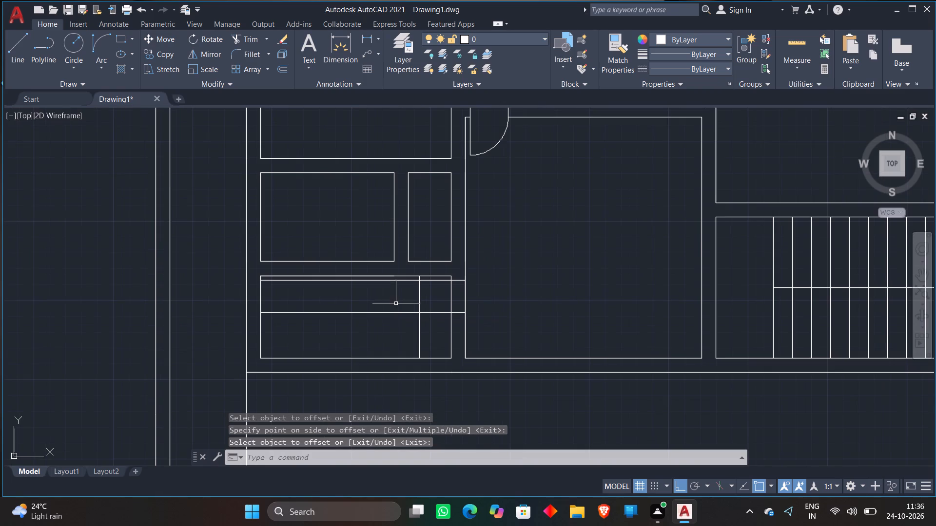
click(103, 44)
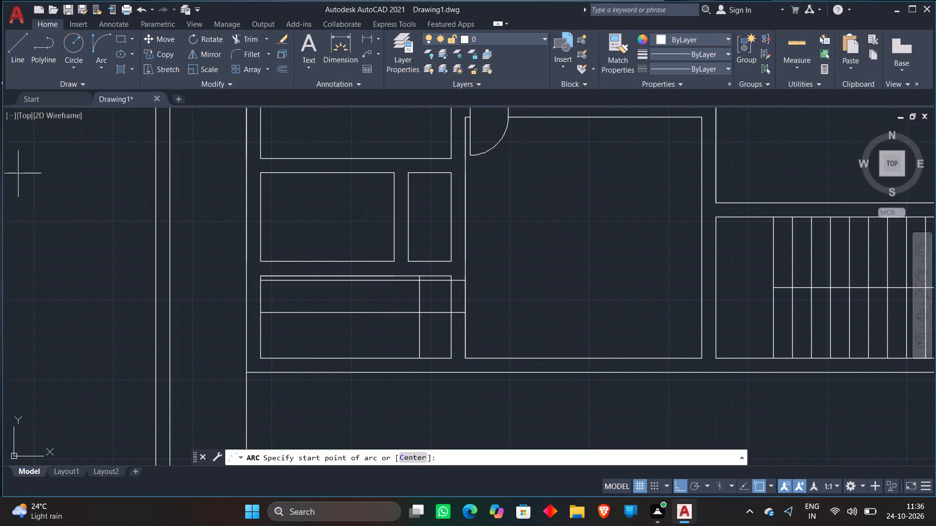
scroll(423, 242, up, 2)
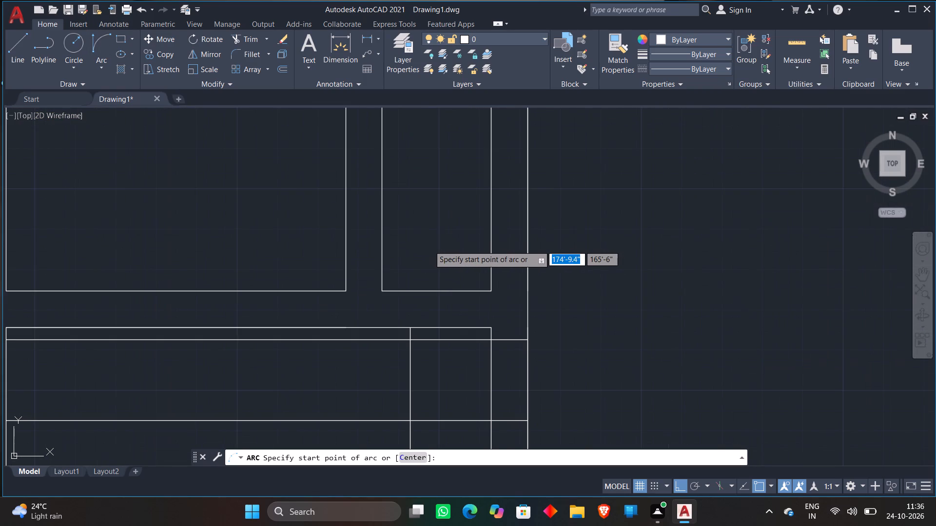
middle_drag(427, 245, 384, 209)
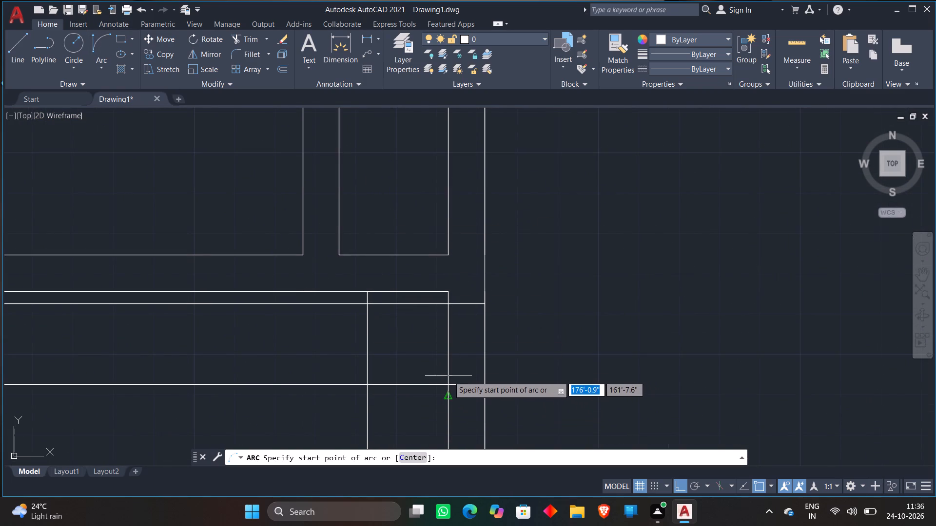
click(445, 383)
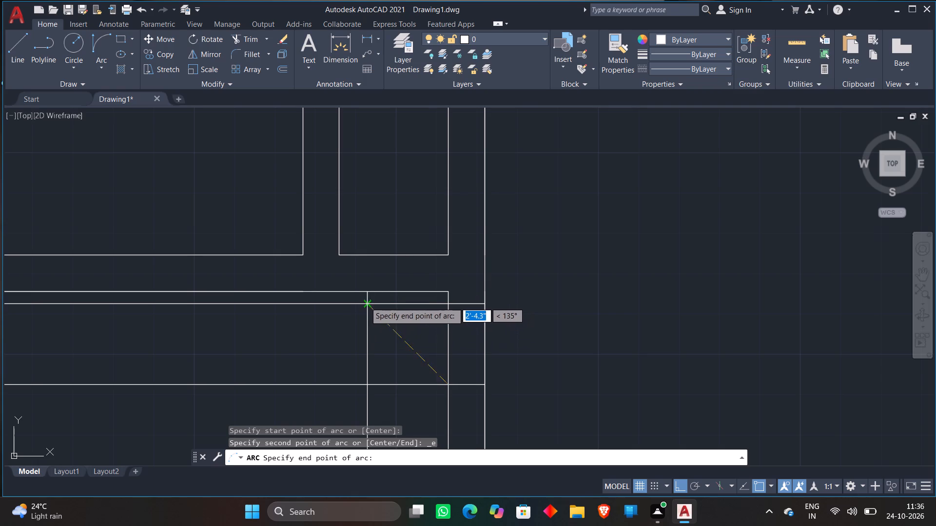
click(365, 302)
click(299, 349)
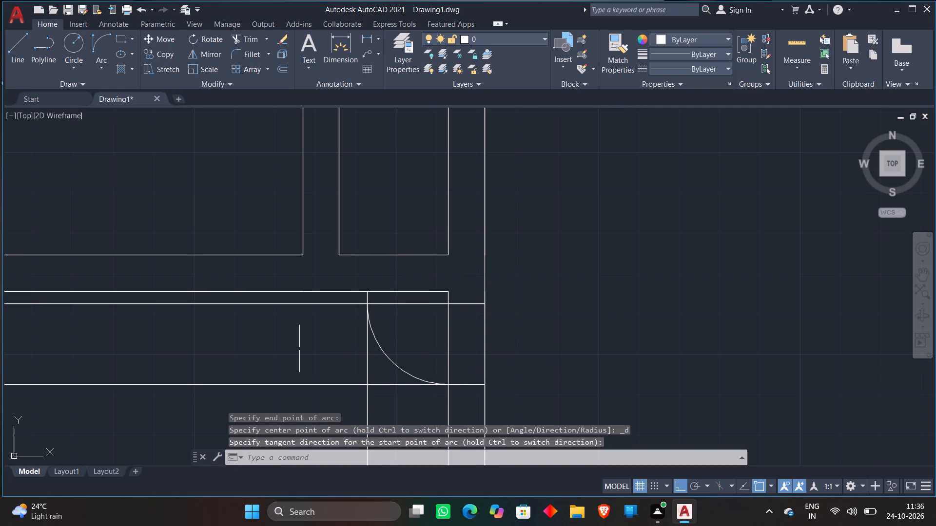
Trim the guide lines beyond the new door's leaf and swing arc in the lower-left room.
click(240, 41)
scroll(330, 334, up, 2)
click(433, 244)
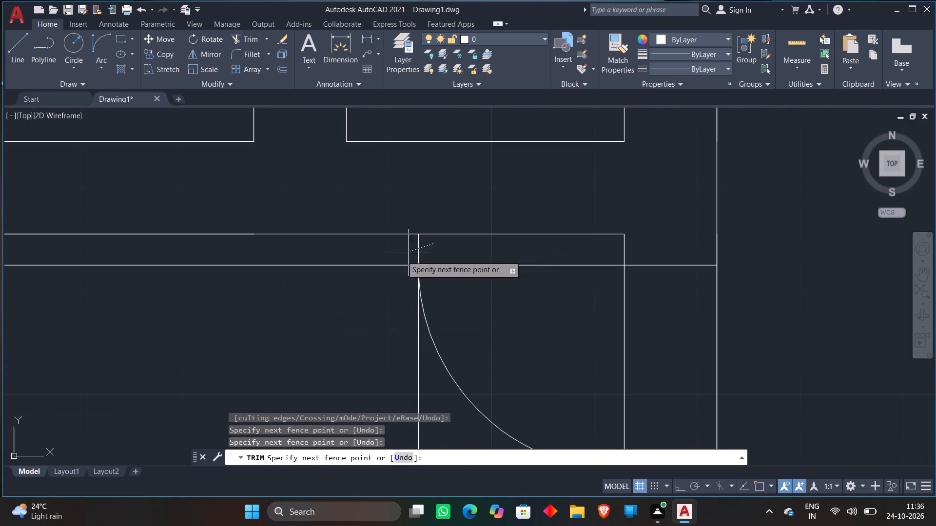
click(380, 280)
scroll(373, 279, down, 2)
middle_drag(372, 305, 332, 268)
click(337, 301)
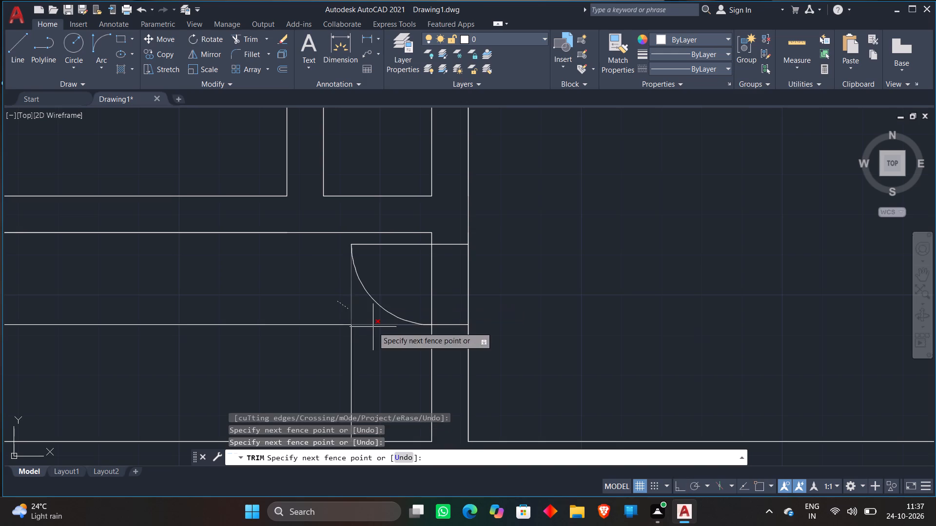
click(373, 327)
click(269, 302)
click(362, 362)
scroll(335, 332, down, 2)
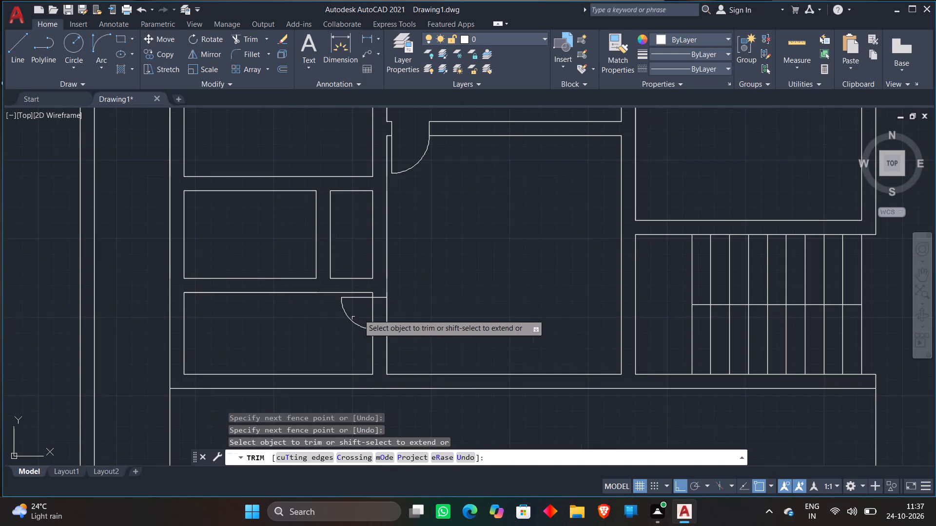
Trim both faces of the room's right wall between the two jamb lines to open the doorway.
scroll(377, 300, up, 2)
click(344, 323)
click(439, 316)
key(space)
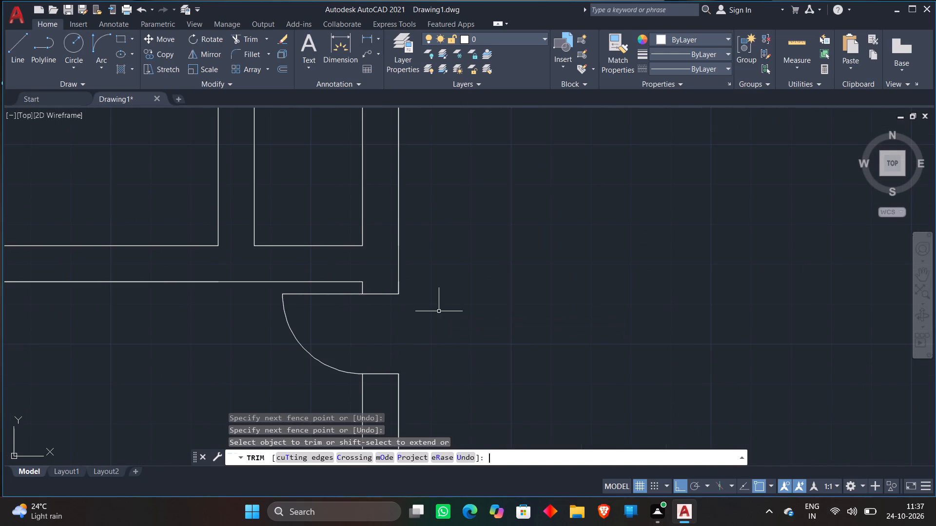
Offset the right edge of the narrow room above this doorway 3" to the left as a jamb line.
scroll(442, 302, down, 3)
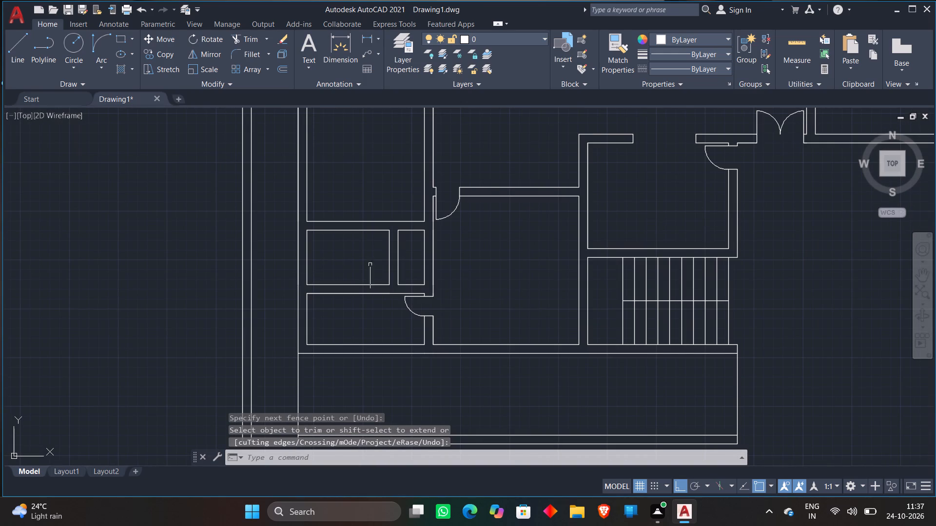
middle_drag(359, 197, 311, 212)
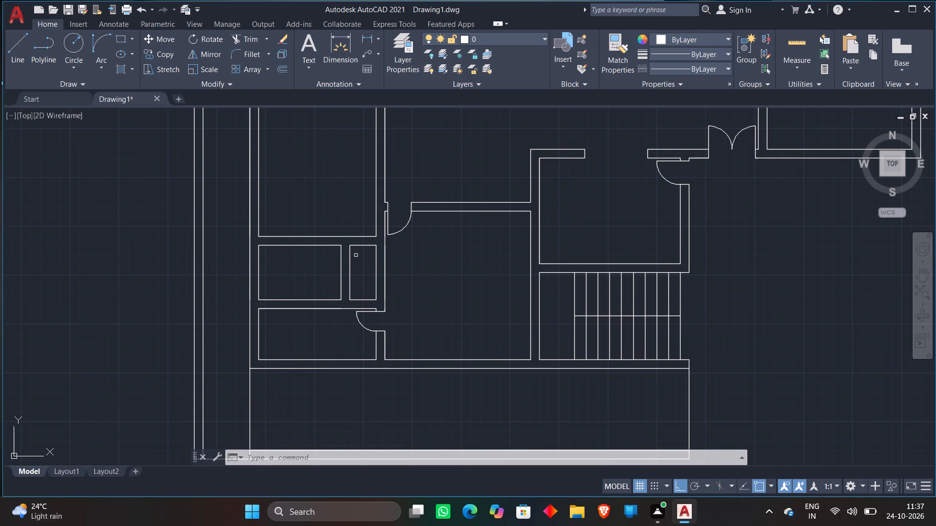
middle_drag(404, 262, 375, 267)
scroll(344, 259, up, 2)
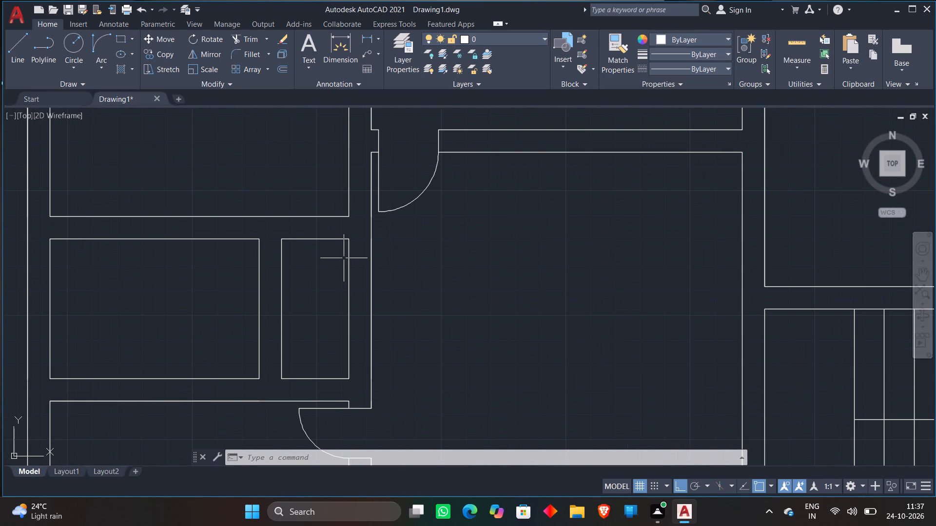
key(o)
key(Return)
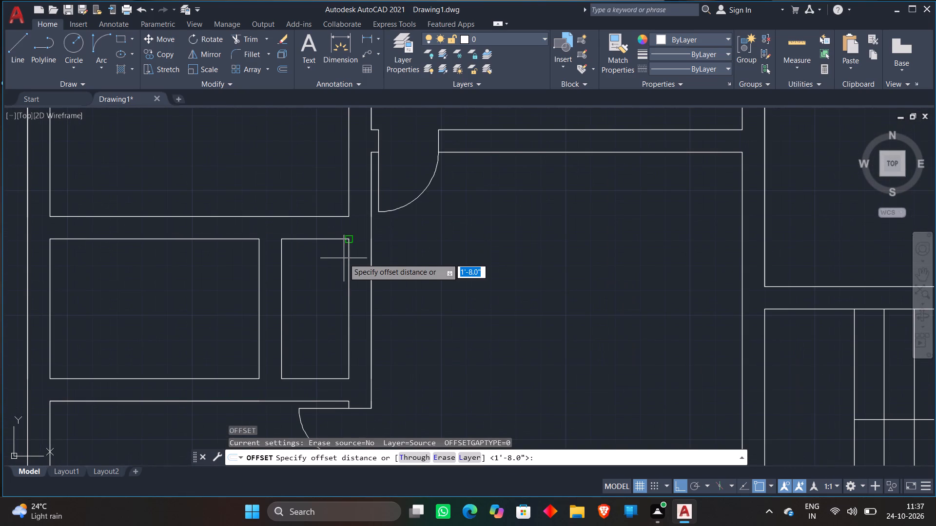
text(3")
key(Return)
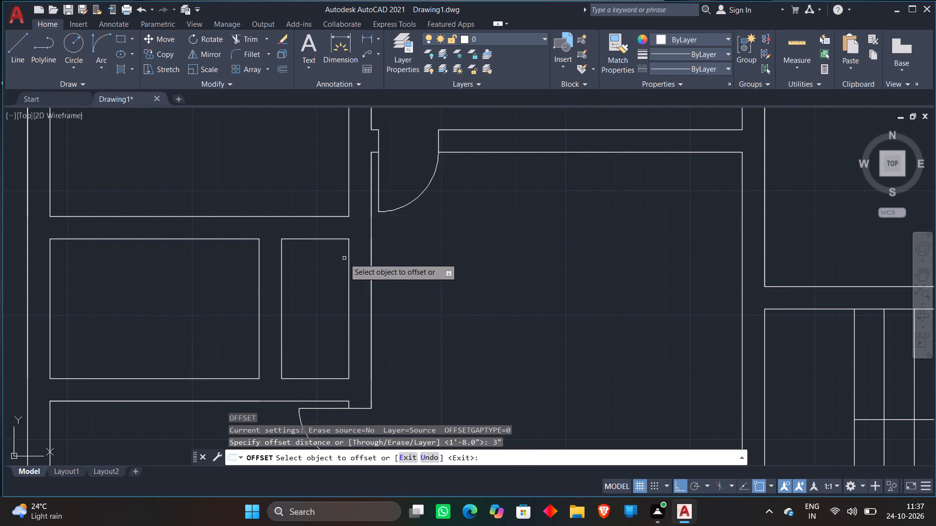
click(349, 261)
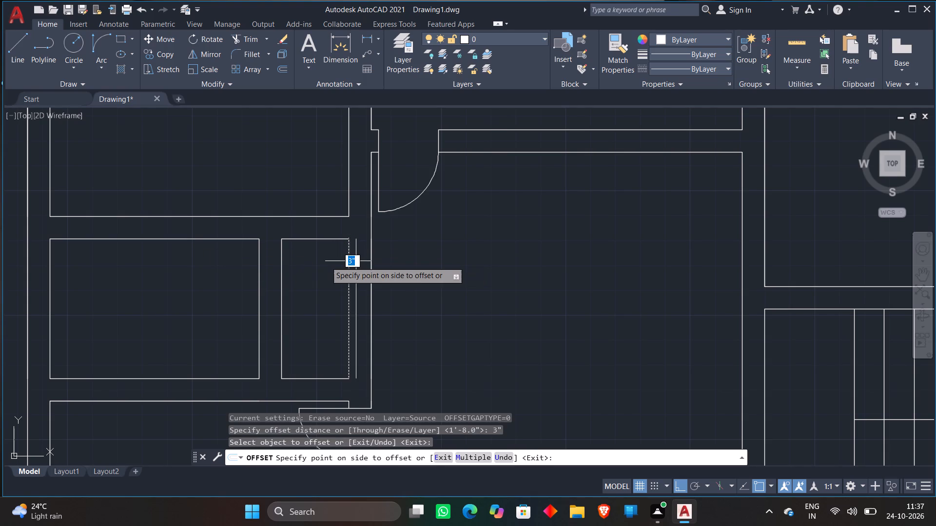
click(313, 264)
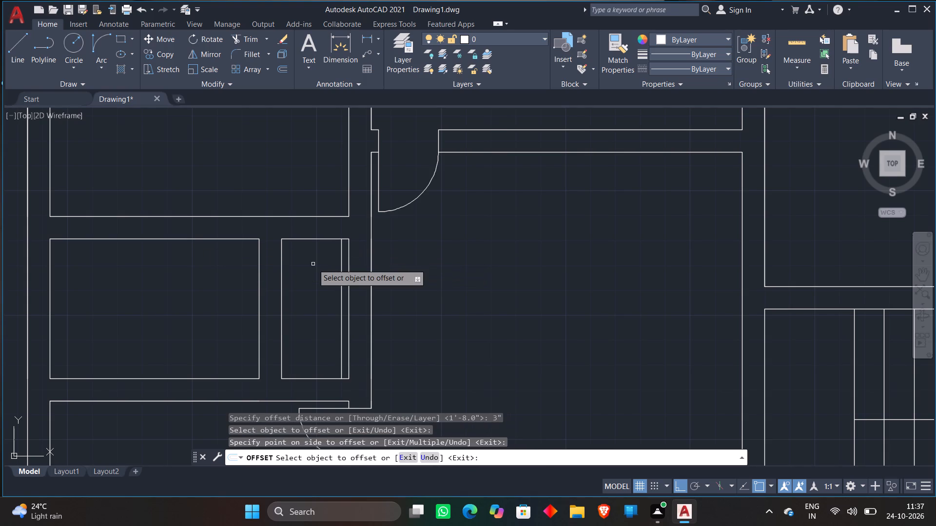
key(space)
Extend the narrow room's jamb line up across its top wall to the bottom edge of the room above.
text(EX)
key(space)
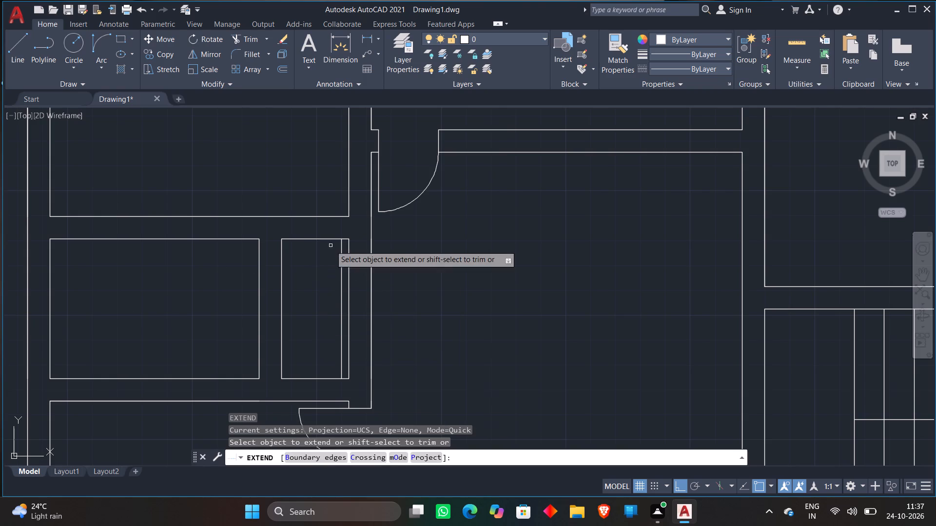
click(340, 249)
key(Escape)
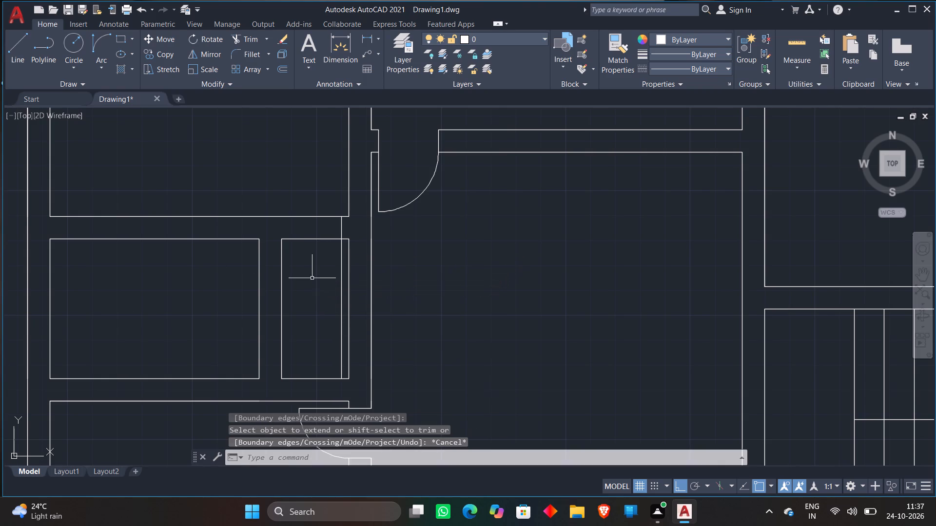
Offset the narrow room's jamb line 1'8" to the left and its top edge 1'8" down as door guides.
middle_drag(312, 279, 261, 300)
key(o)
key(Return)
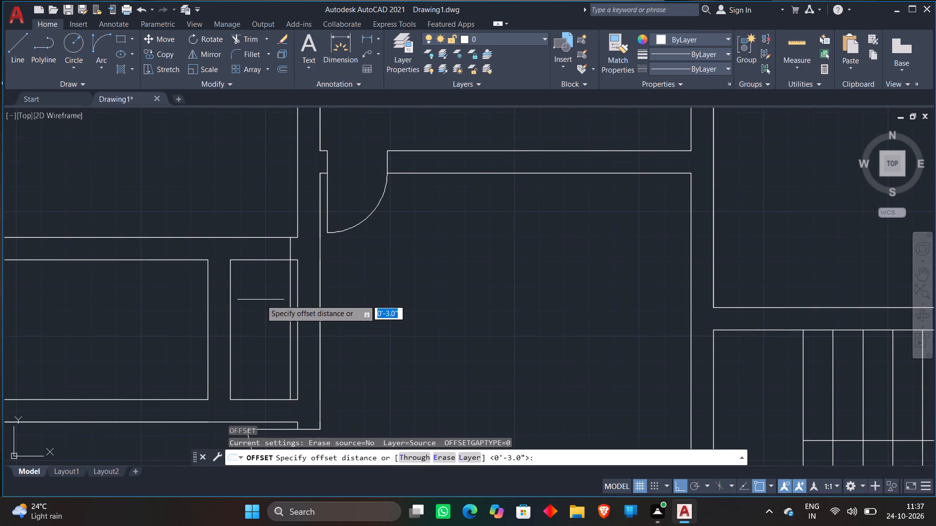
text(1'8")
key(Return)
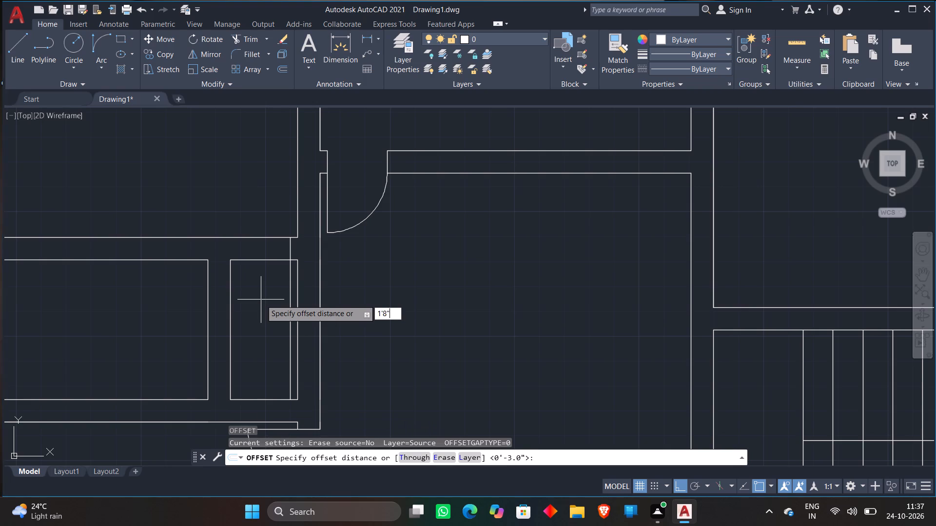
click(290, 274)
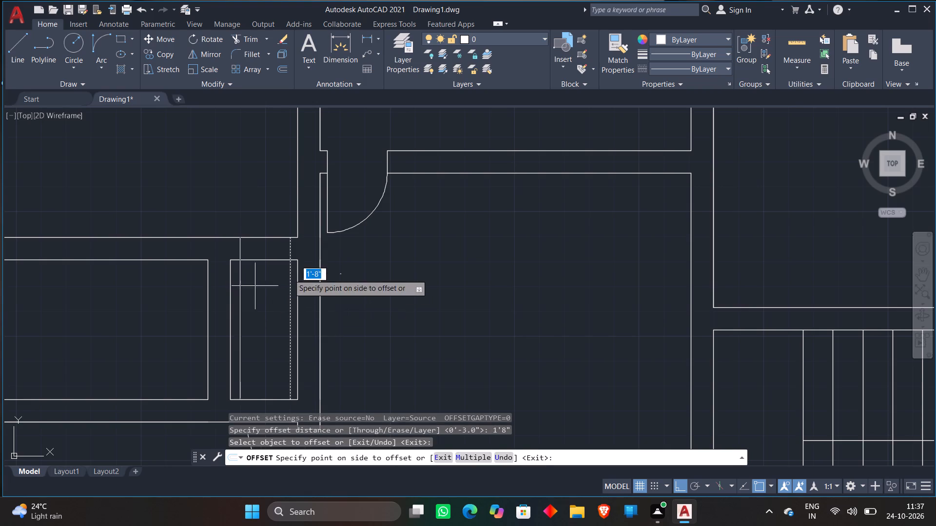
click(222, 293)
click(254, 261)
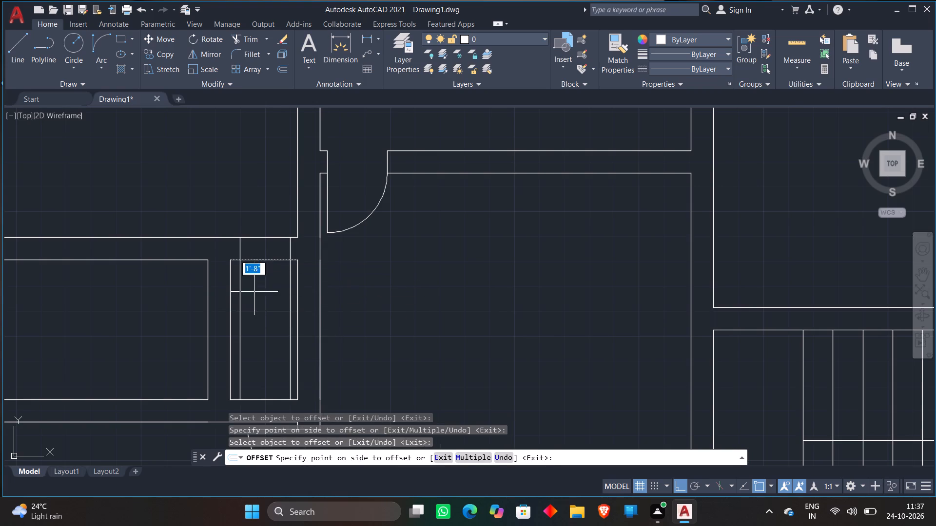
click(255, 299)
key(Escape)
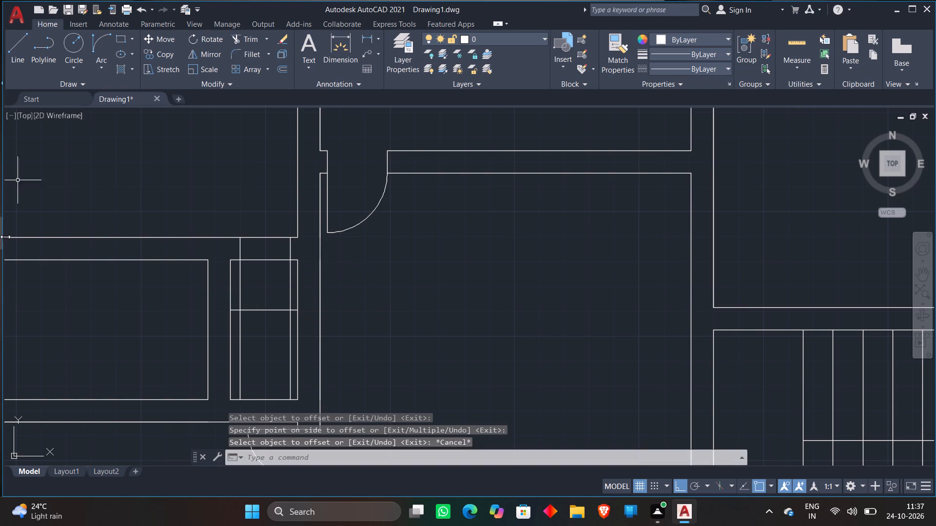
Draw the door's swing arc in the narrow room from the left jamb at the top edge to the leaf's lower end.
click(99, 42)
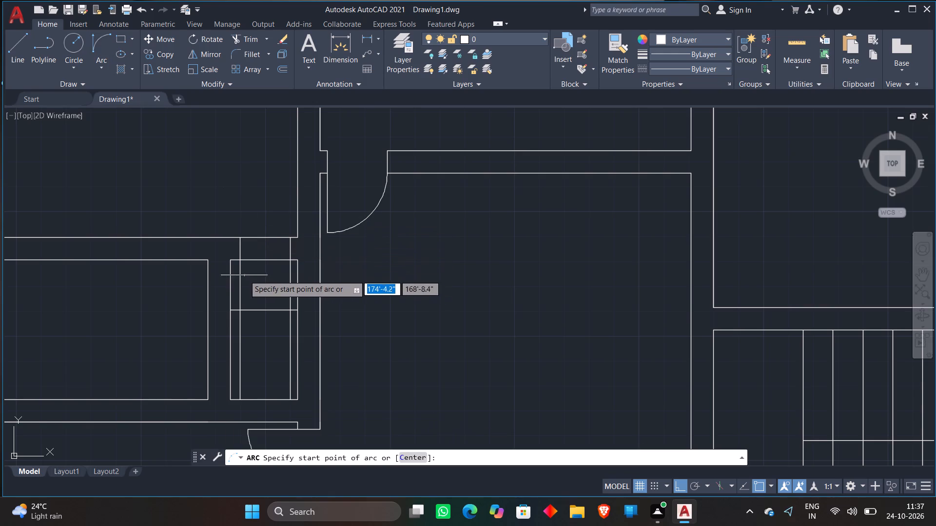
click(239, 261)
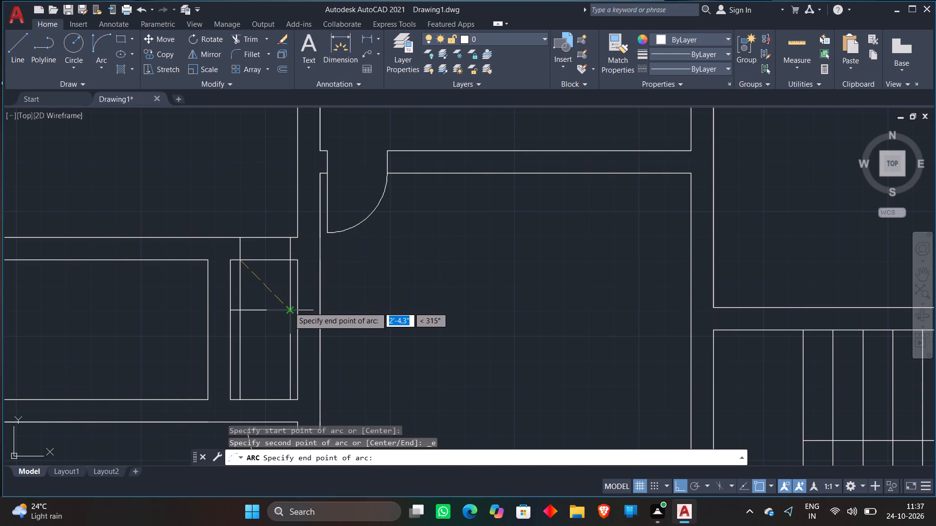
click(289, 307)
click(262, 332)
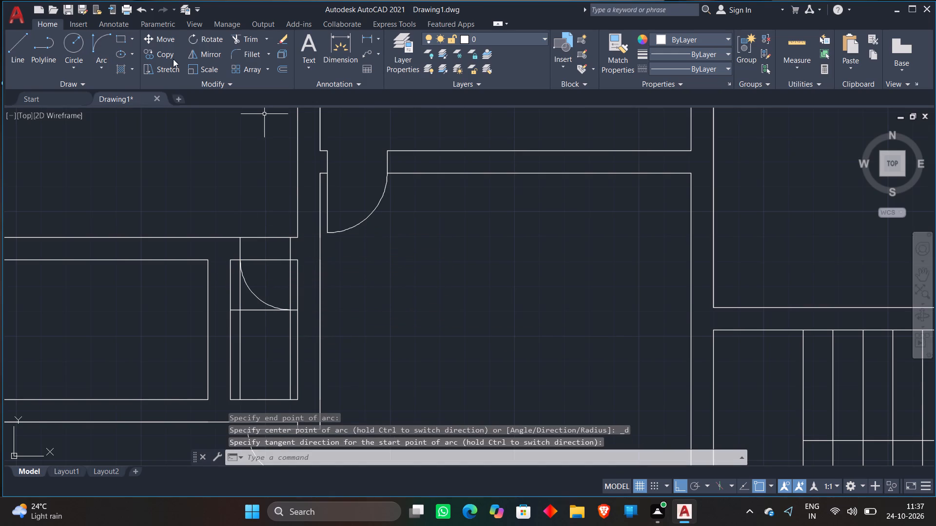
Trim the guide lines beyond the new door's leaf and swing arc in the narrow room.
click(246, 40)
scroll(293, 331, up, 2)
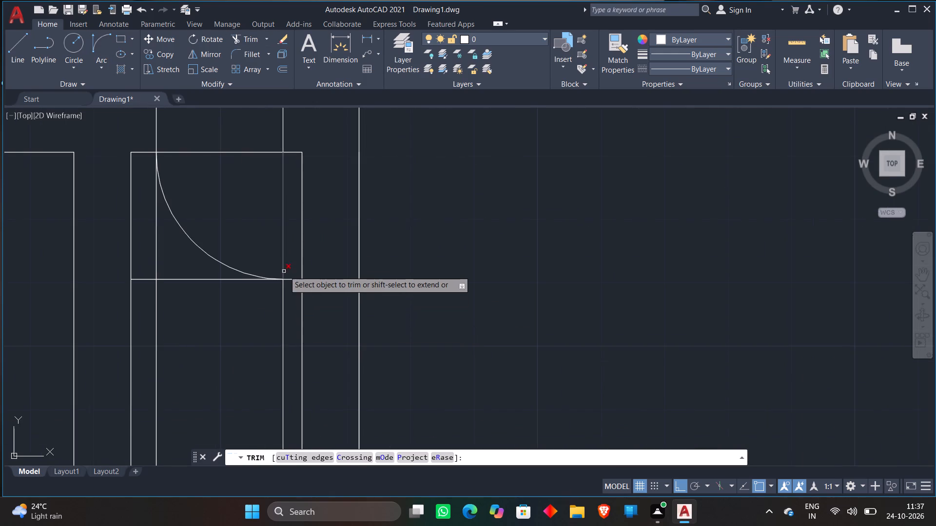
click(293, 263)
click(279, 321)
scroll(255, 356, down, 1)
click(190, 289)
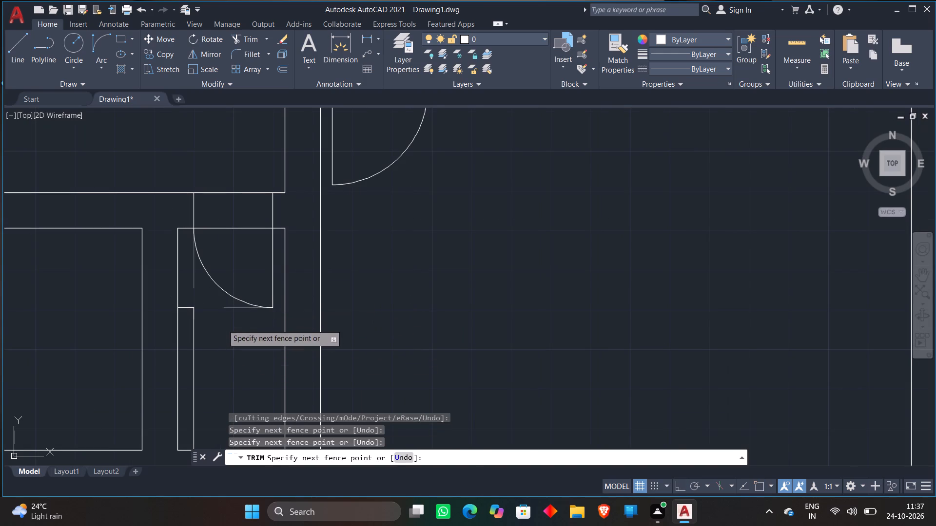
click(223, 324)
click(184, 303)
click(199, 322)
Trim both faces of the narrow room's top wall between the two jamb lines to open the doorway.
scroll(202, 318, down, 3)
scroll(210, 278, up, 2)
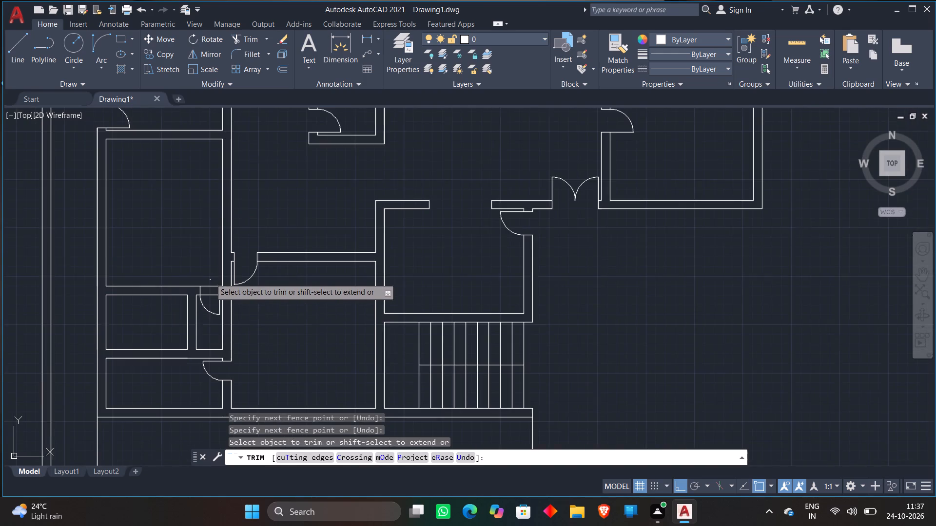
scroll(210, 278, up, 1)
click(212, 291)
click(214, 378)
scroll(201, 246, down, 3)
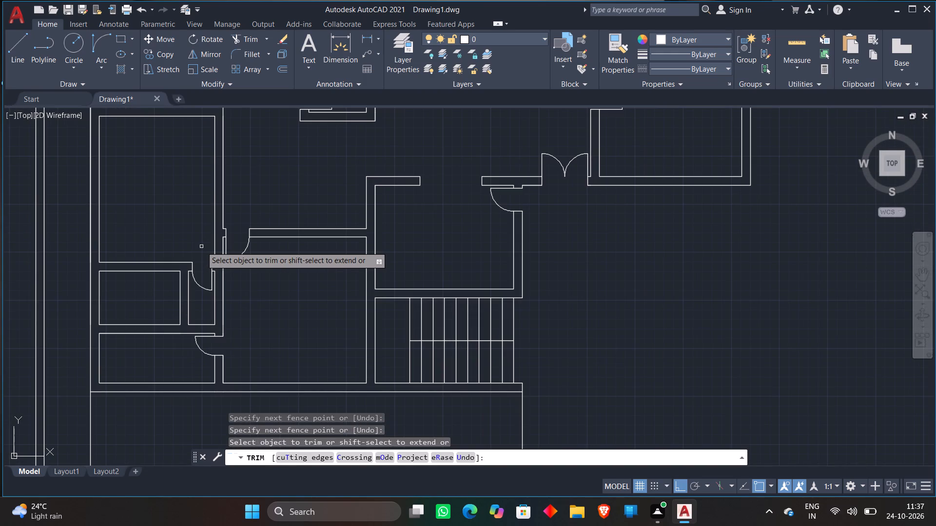
click(201, 243)
key(space)
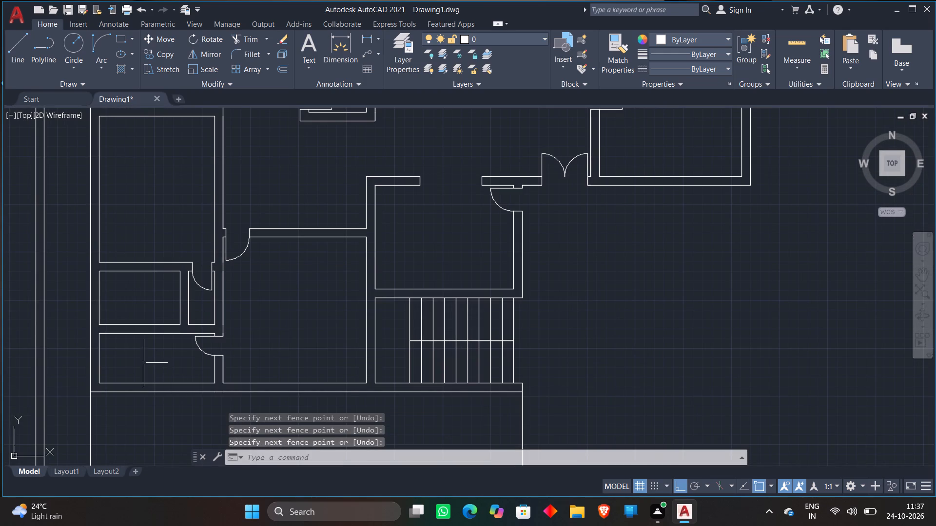
Extend the top edge of the small room beside the narrow room across the partition to the narrow room's left edge.
scroll(176, 307, up, 2)
key(e)
key(x)
key(space)
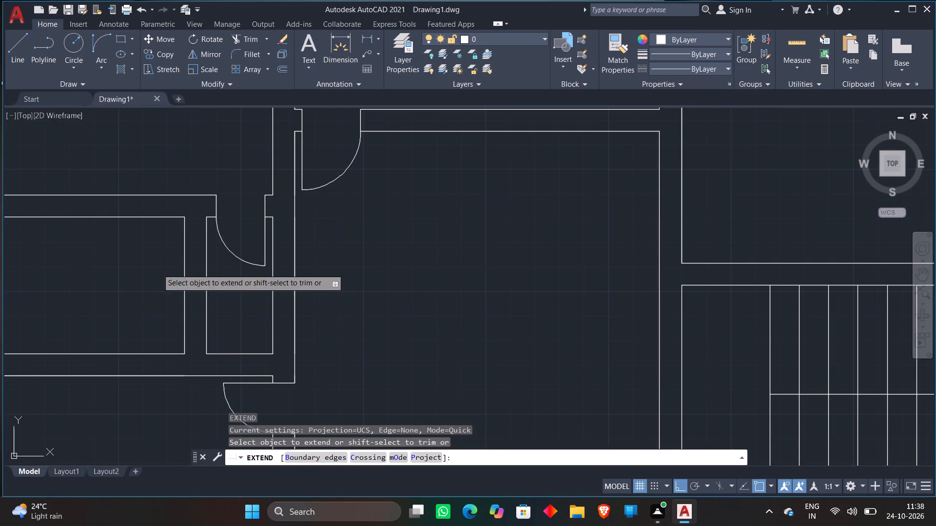
click(161, 218)
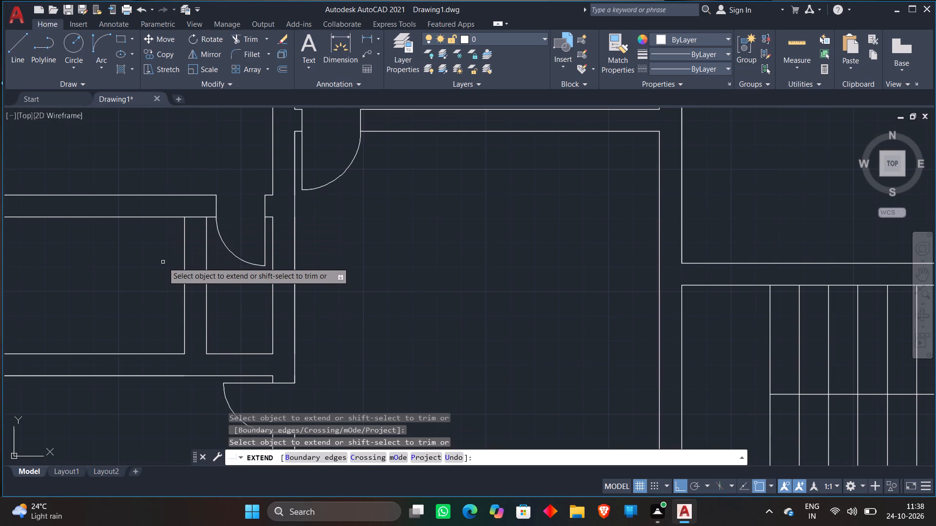
key(space)
key(Escape)
Draw a horizontal line across the partition just below the door swing and trim its overhang into the adjoining small room.
key(l)
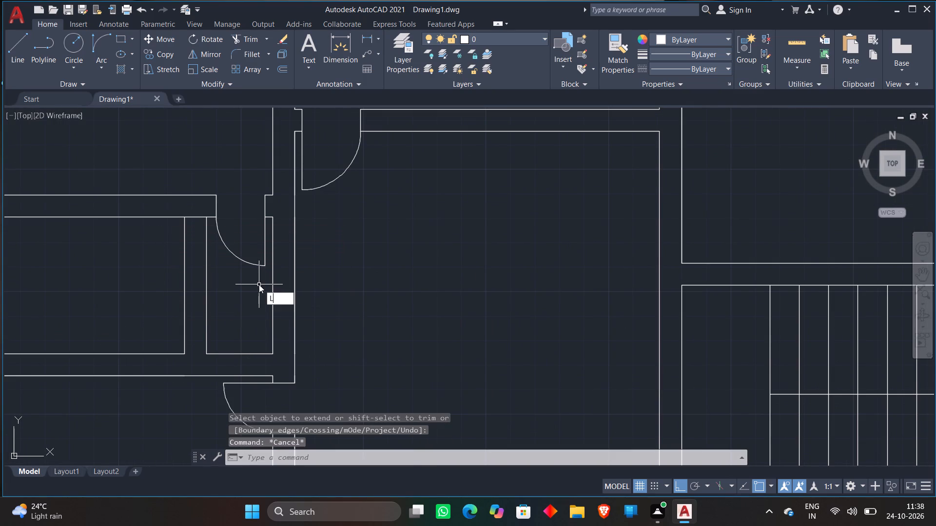
key(space)
scroll(206, 315, up, 2)
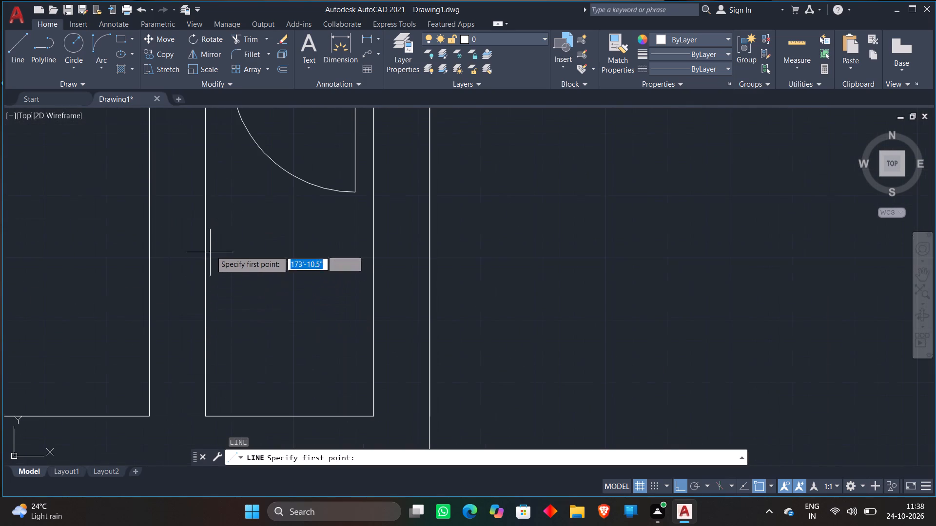
click(203, 244)
click(104, 241)
key(space)
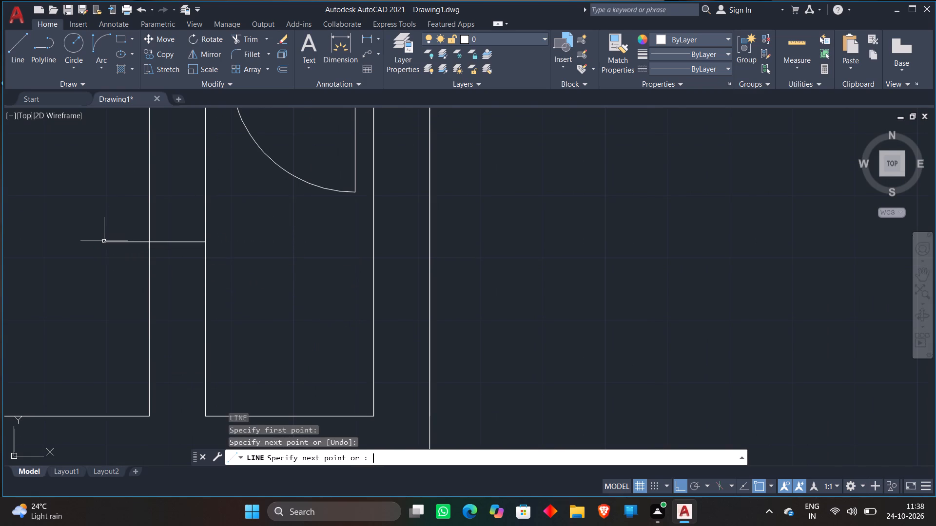
text(TR)
key(space)
click(140, 219)
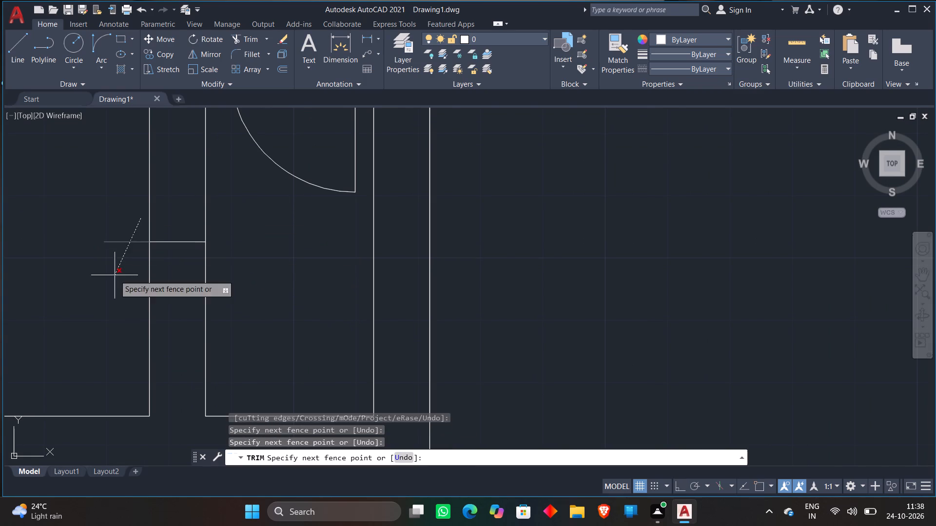
click(115, 275)
Trim the partition's left face above the new cross line to widen the upper part of the small room.
scroll(133, 225, down, 1)
middle_drag(133, 225, 164, 320)
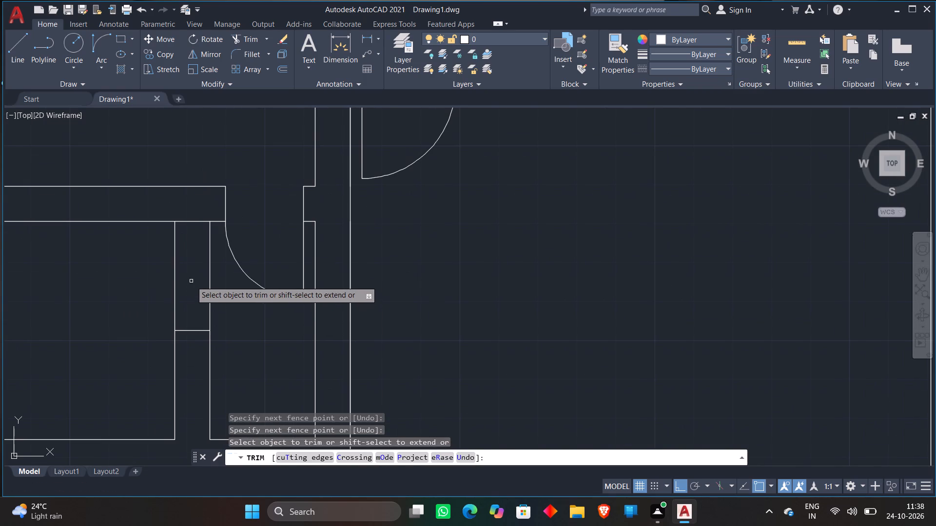
click(190, 281)
click(159, 294)
key(space)
Offset the top edge of the large room above these small rooms 3" down as a jamb line.
scroll(178, 279, down, 3)
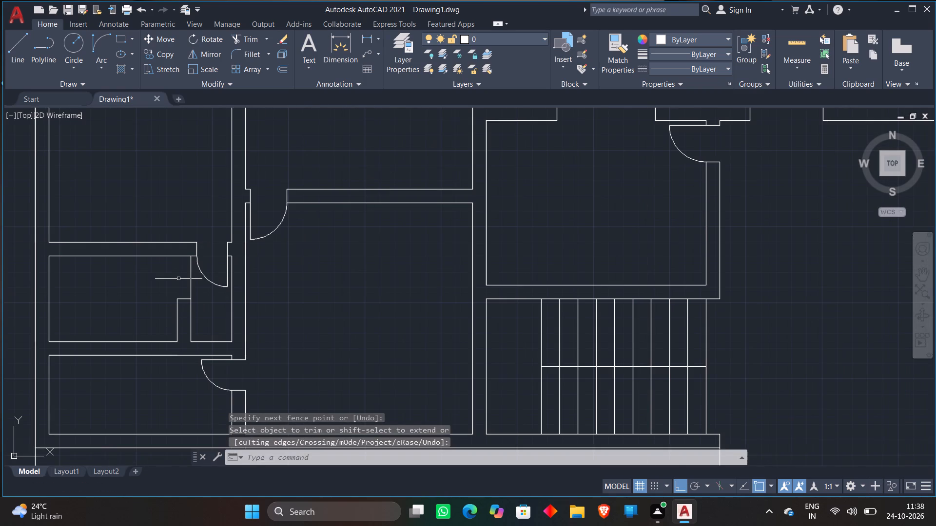
scroll(119, 301, down, 1)
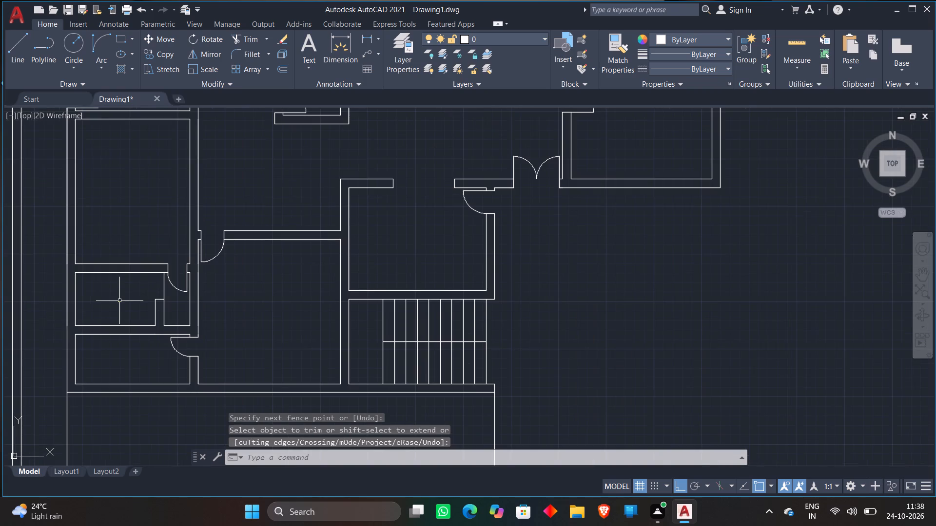
middle_drag(116, 201, 137, 278)
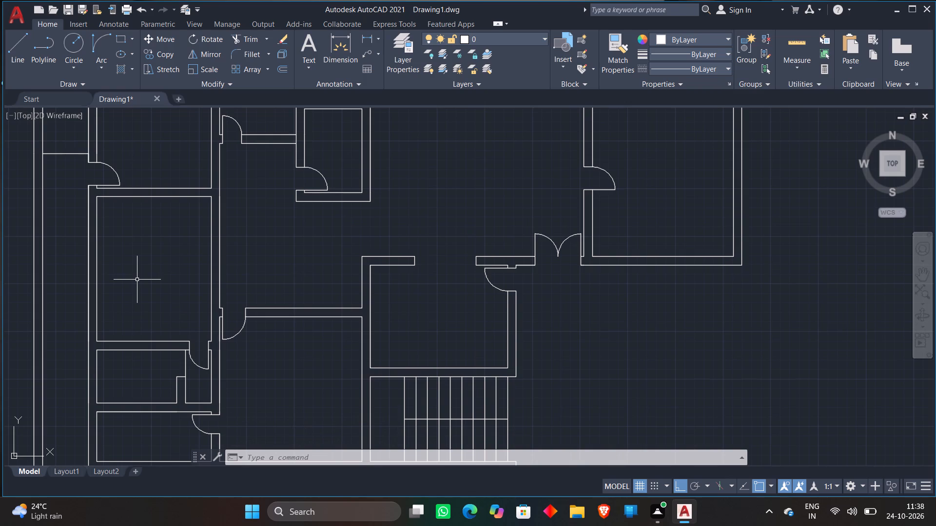
key(o)
key(Return)
key(3)
key(shift+quotedbl)
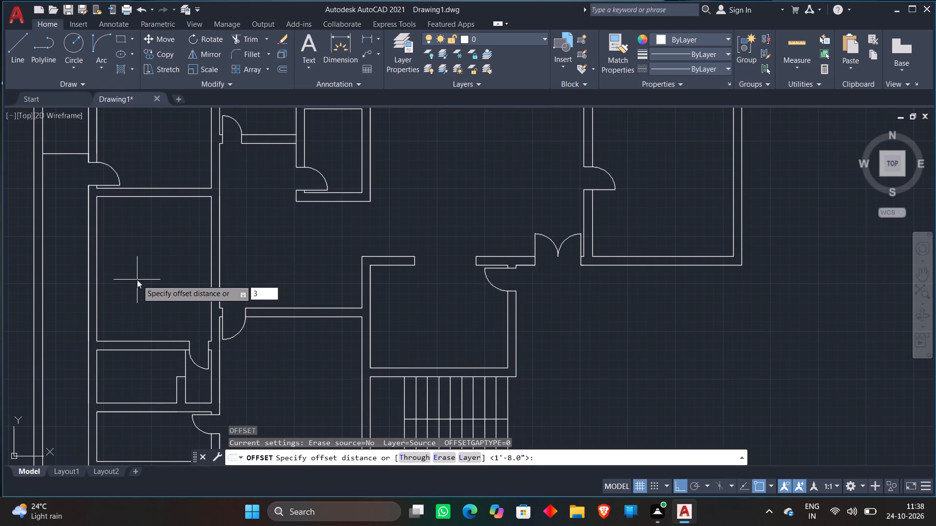
key(Return)
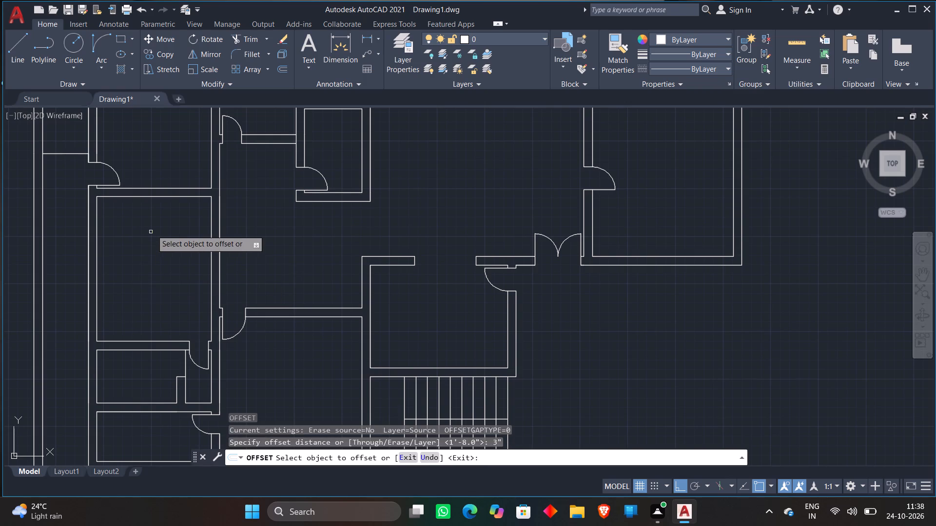
click(177, 196)
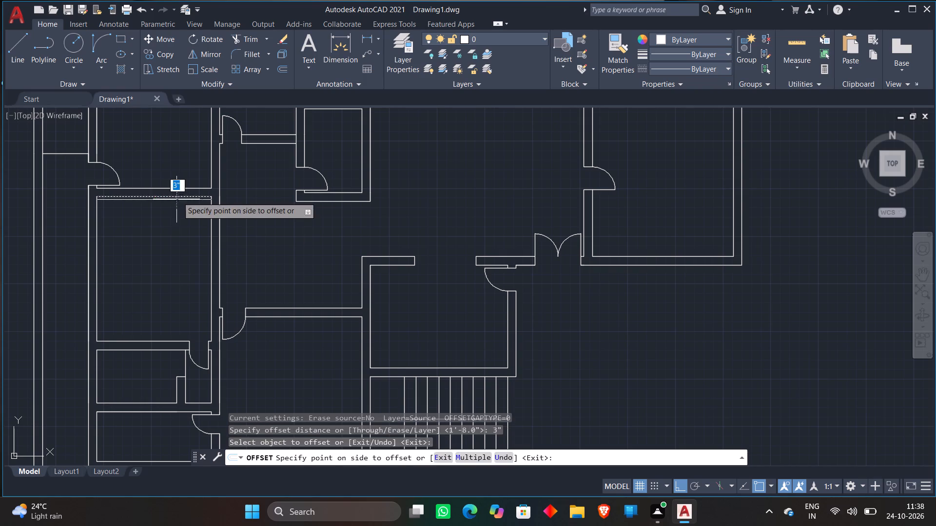
click(155, 249)
key(space)
key(Escape)
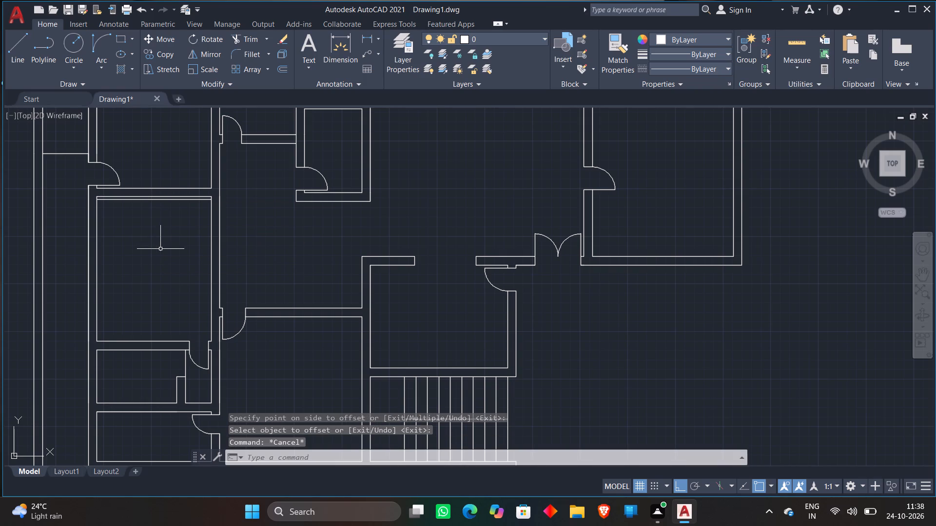
Extend the large room's jamb line across its right wall to the outer face.
text(EX)
key(space)
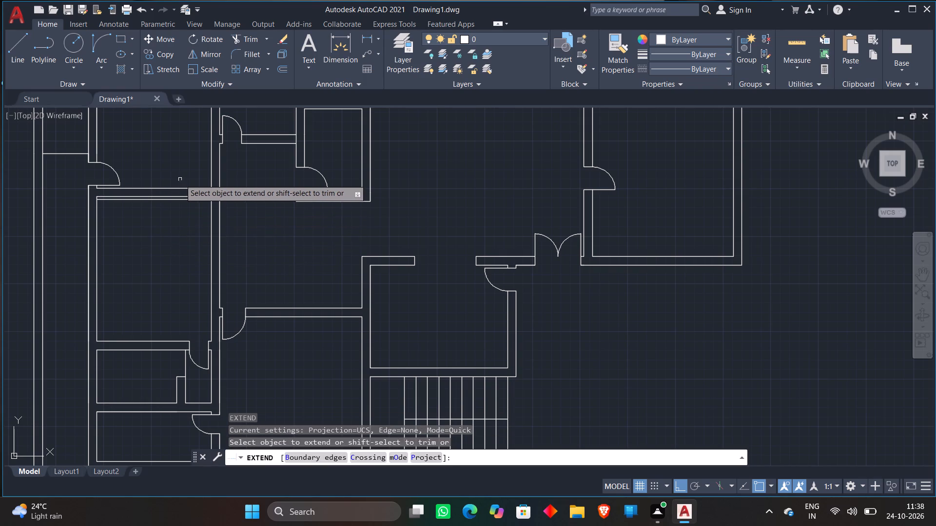
scroll(178, 178, up, 2)
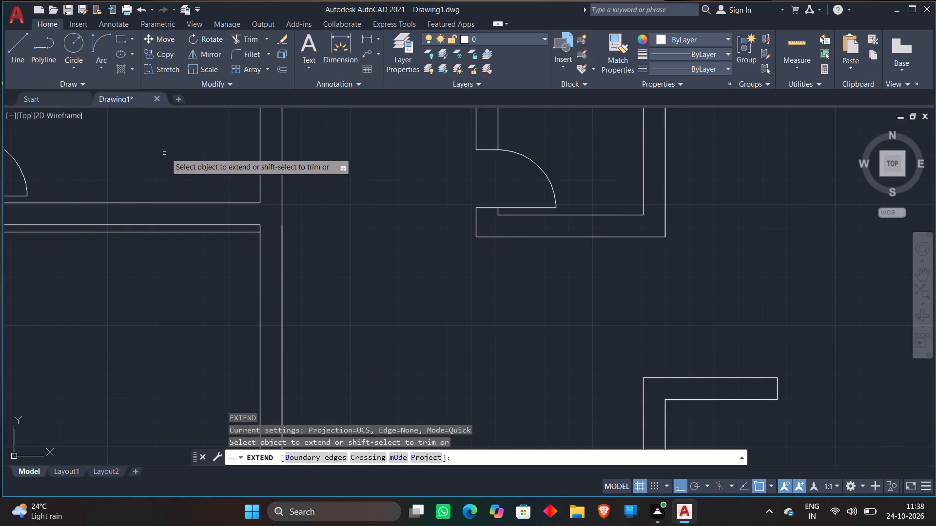
click(180, 232)
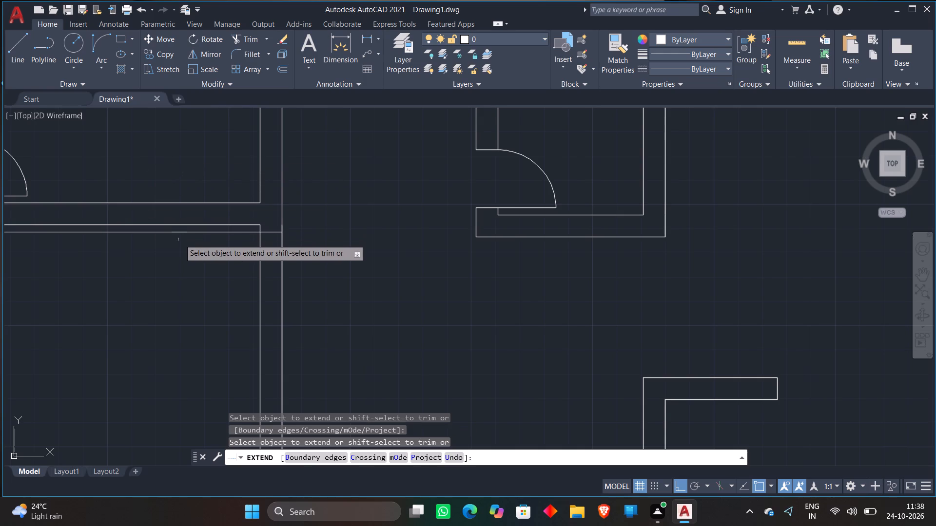
key(Escape)
scroll(178, 244, down, 1)
Offset the large room's jamb line 2' down and the inner face of its right wall 2' to the left as door guides.
key(o)
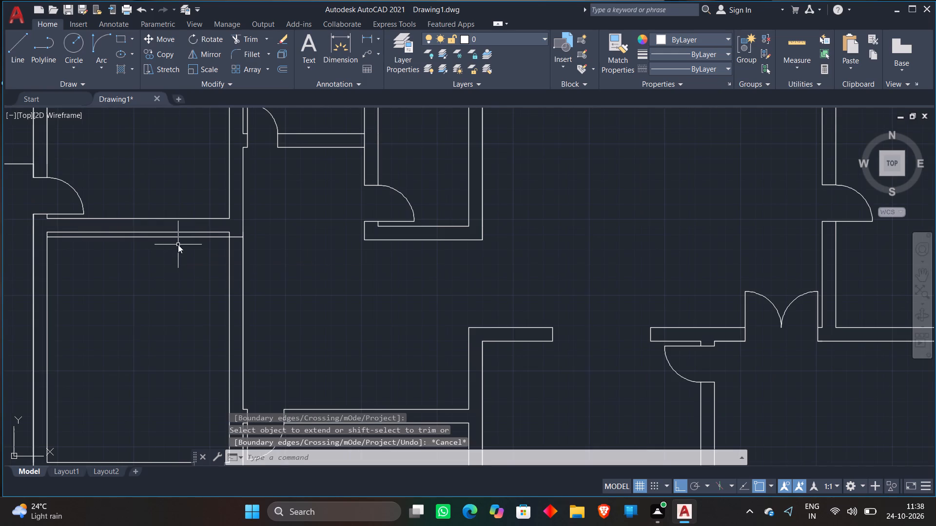
key(Return)
text(2')
key(Return)
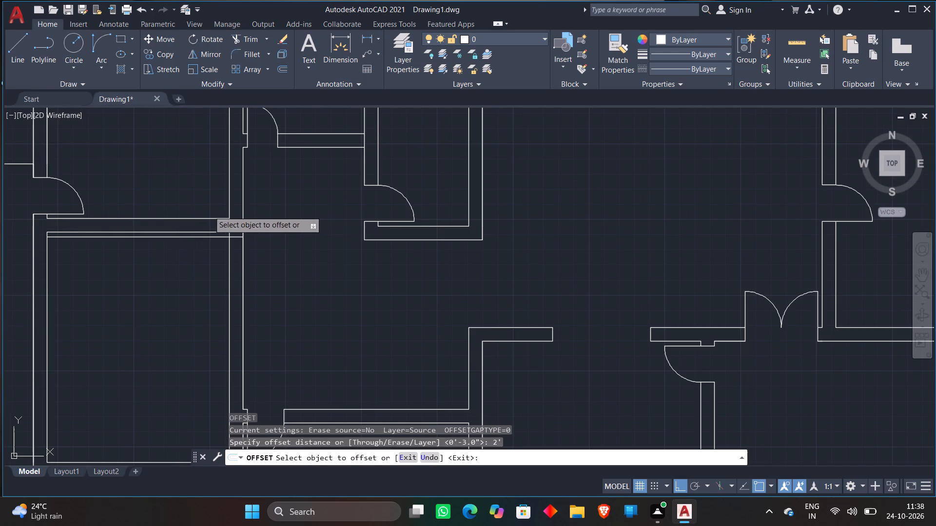
click(236, 238)
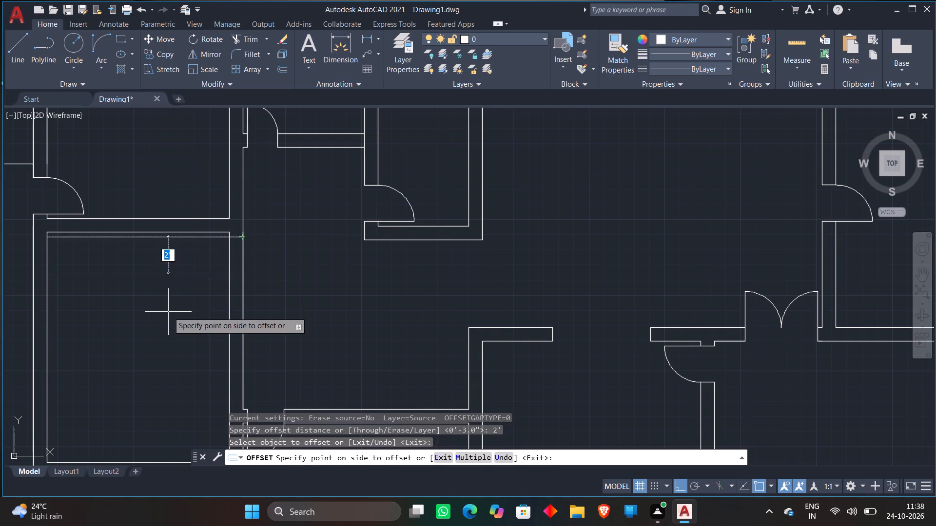
click(168, 312)
click(229, 254)
click(161, 262)
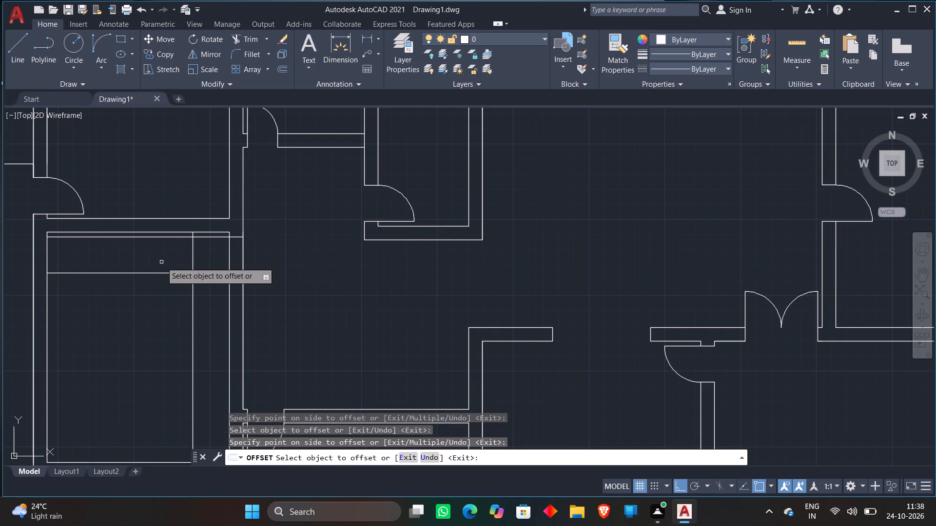
Draw the door swing arc in the large room from the right wall's inner face to the jamb line, spanning the 2' guides.
key(Escape)
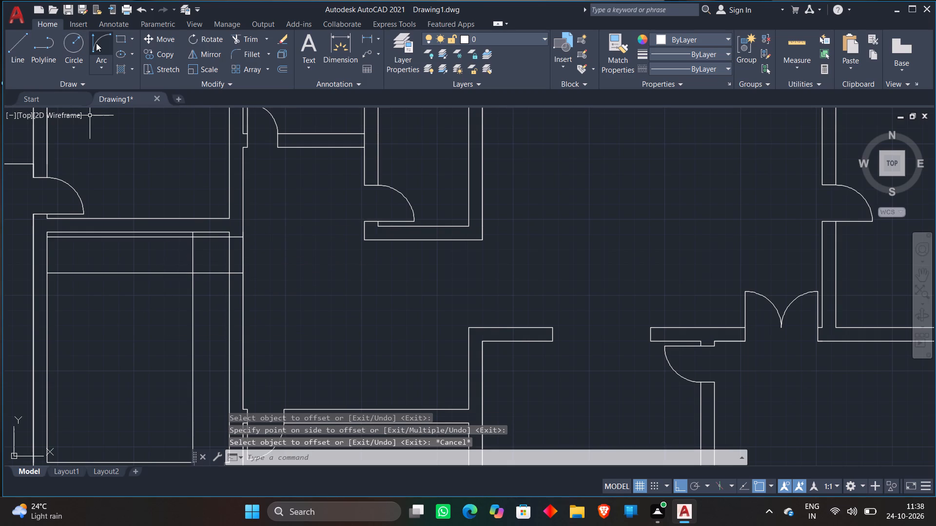
click(96, 42)
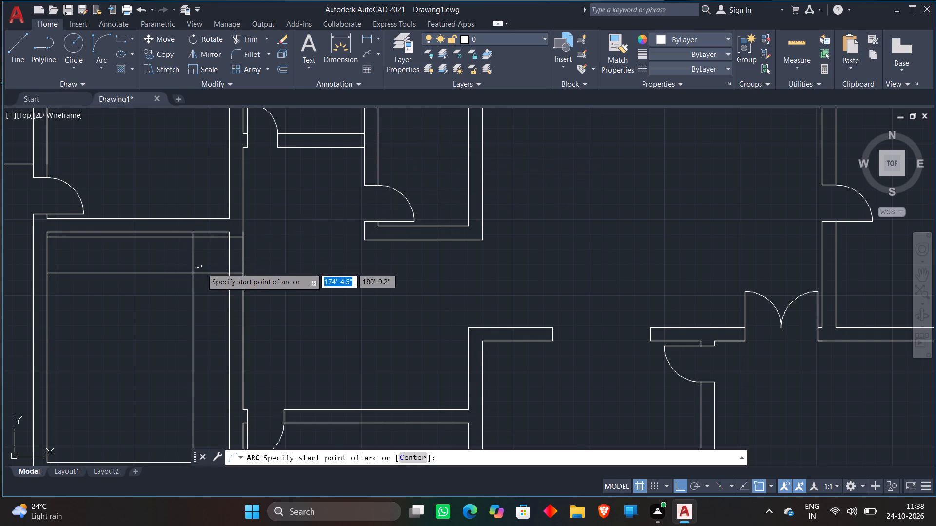
scroll(201, 266, up, 1)
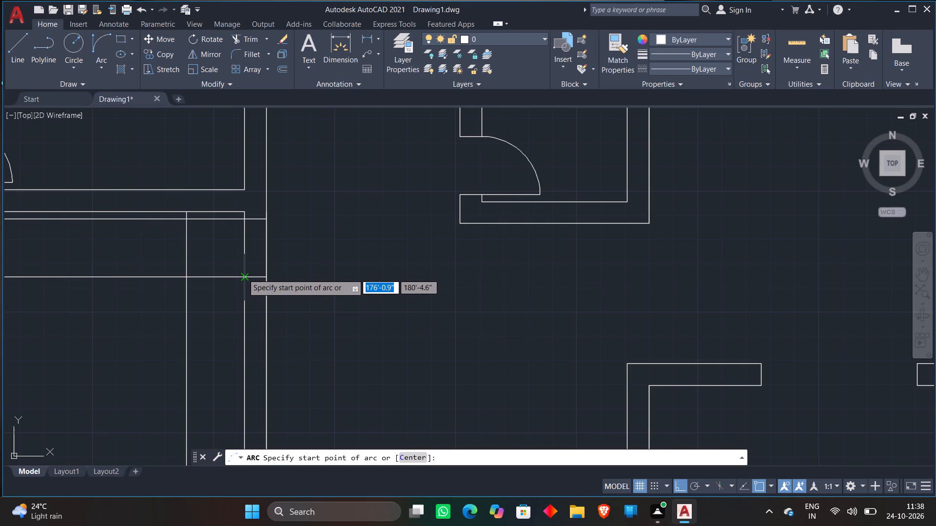
click(243, 274)
scroll(186, 230, up, 1)
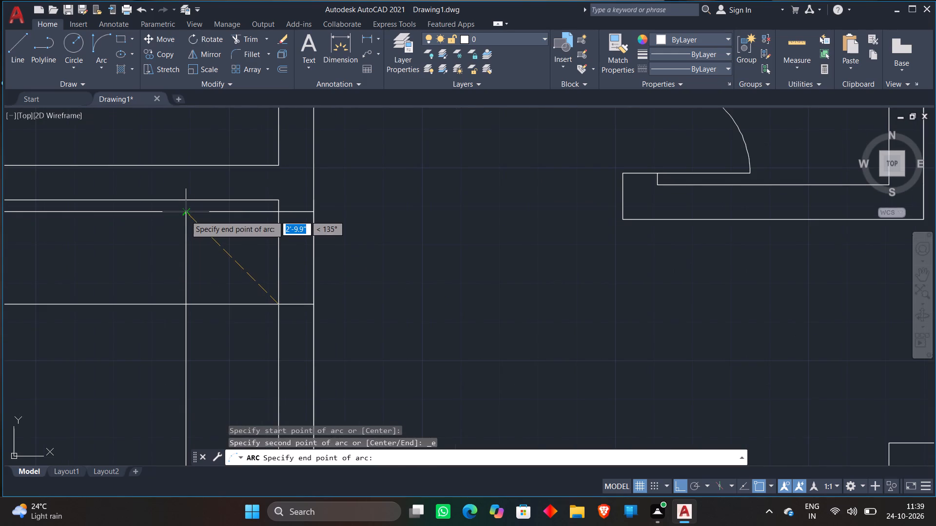
click(185, 215)
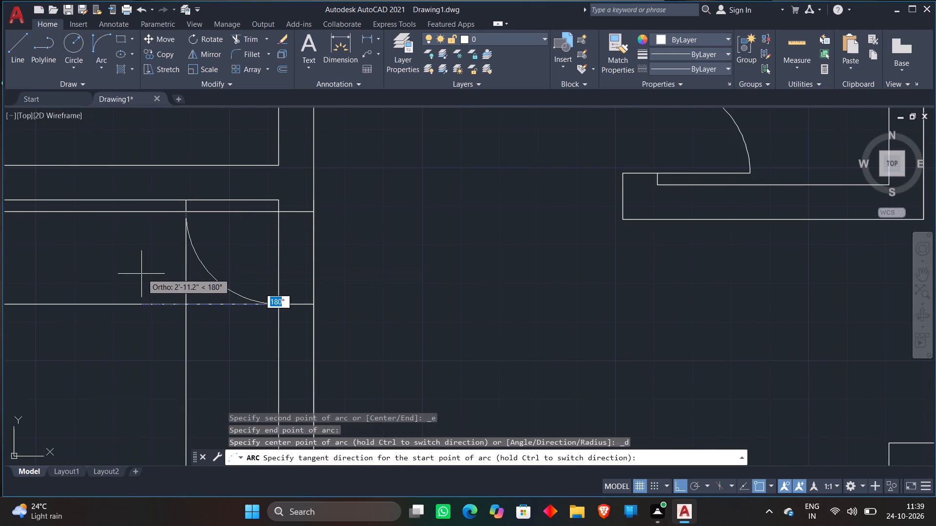
click(141, 274)
scroll(173, 231, down, 1)
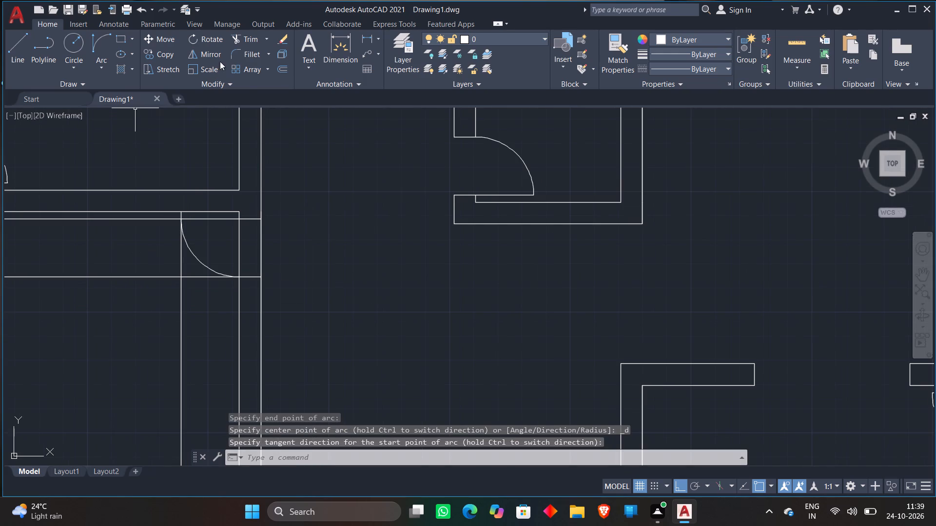
Trim the jamb and 2' door guide lines inside the large room, leaving the door leaf, swing arc and wall jambs.
scroll(289, 152, down, 2)
middle_drag(290, 160, 458, 160)
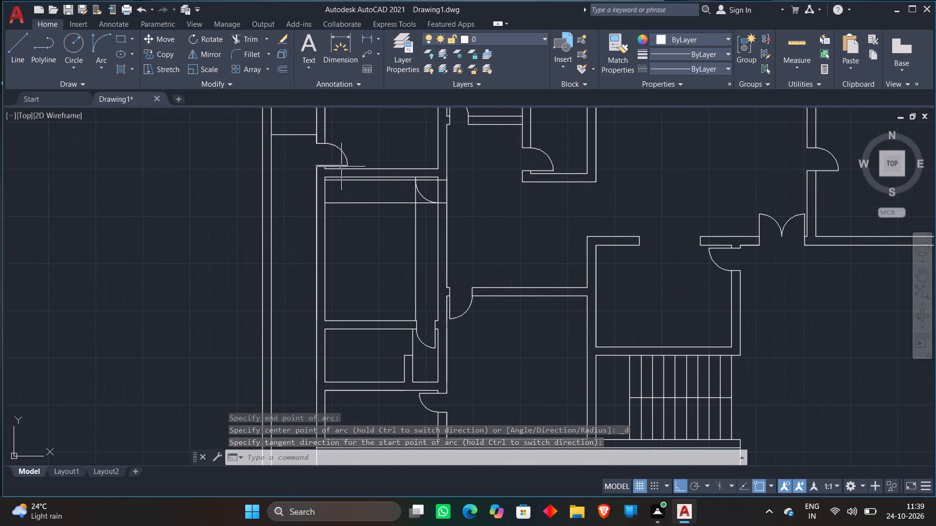
scroll(341, 167, up, 2)
key(t)
key(r)
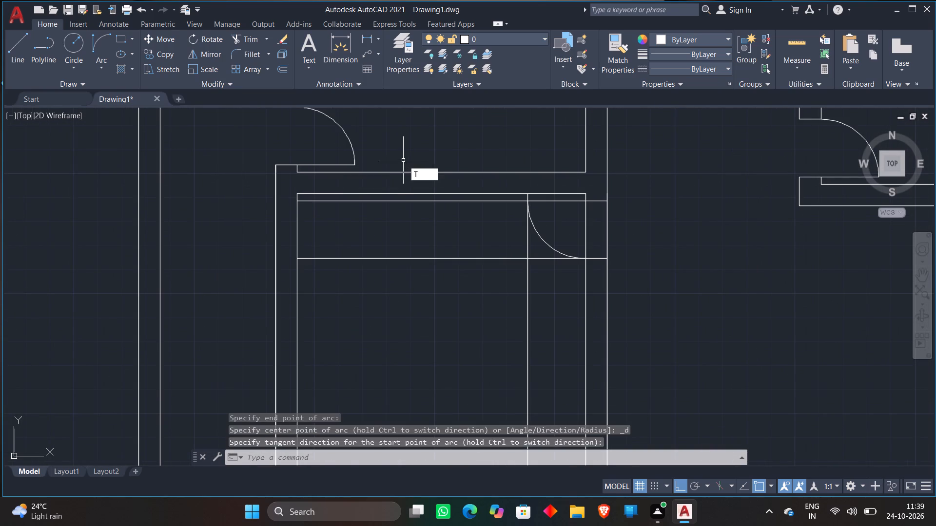
key(space)
scroll(509, 235, up, 3)
middle_drag(521, 206, 414, 255)
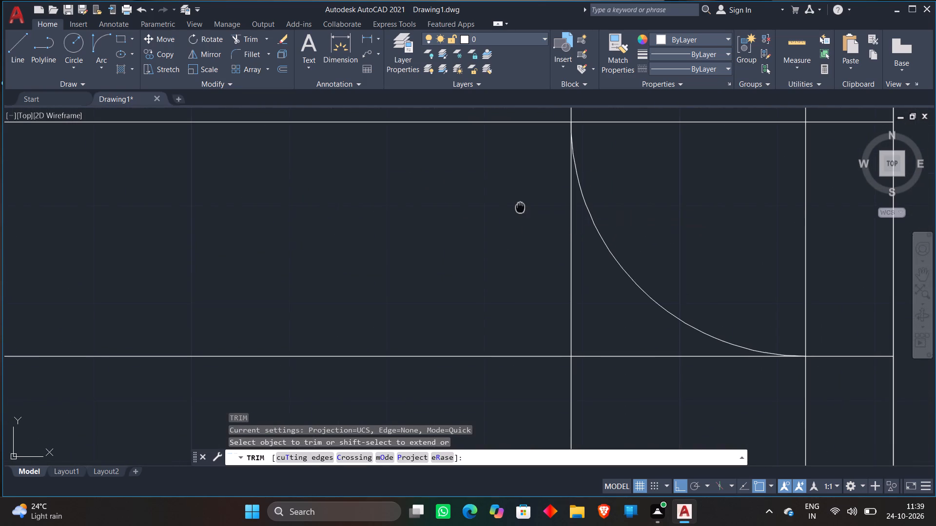
middle_drag(414, 255, 341, 281)
click(402, 177)
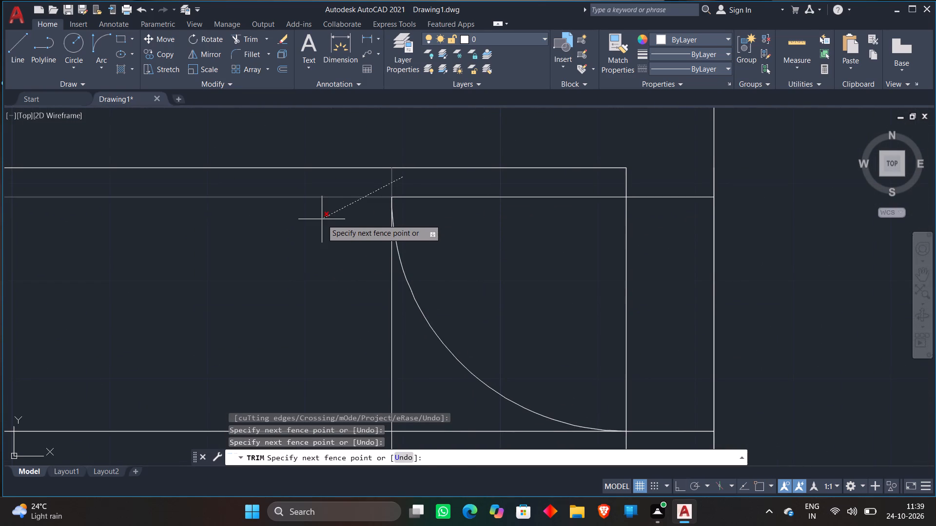
click(322, 219)
scroll(328, 173, down, 2)
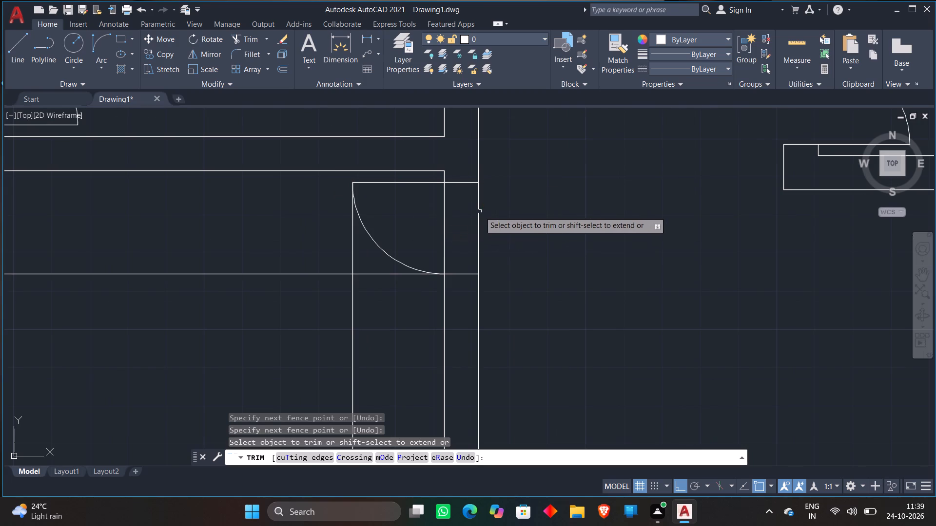
scroll(480, 211, down, 2)
middle_drag(502, 228, 389, 188)
click(282, 189)
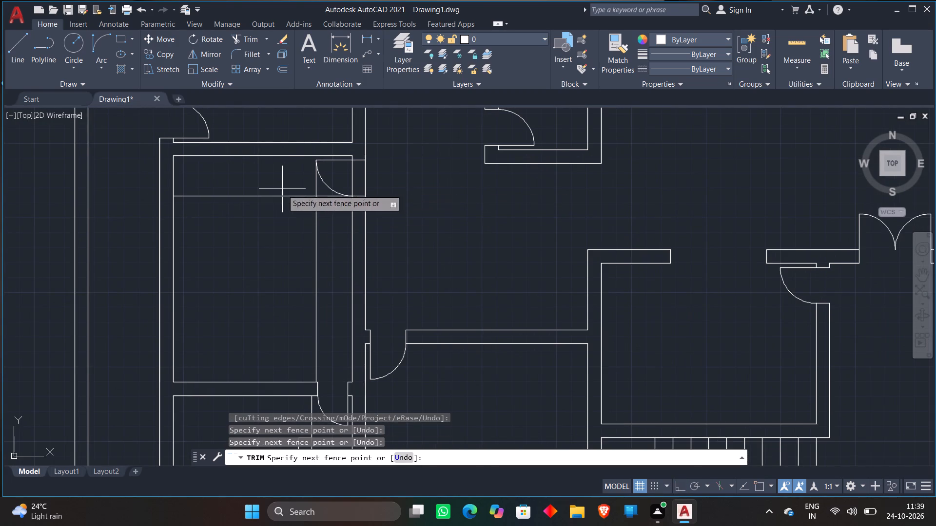
click(324, 217)
scroll(321, 201, up, 2)
click(298, 154)
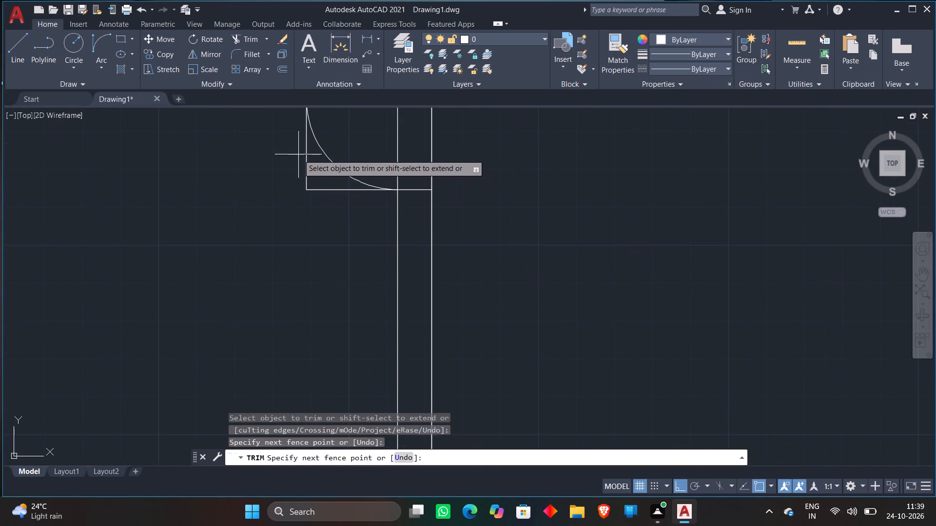
click(359, 212)
Trim both faces of the large room's right wall between the two jamb lines to open the doorway.
middle_drag(294, 240, 257, 302)
click(315, 210)
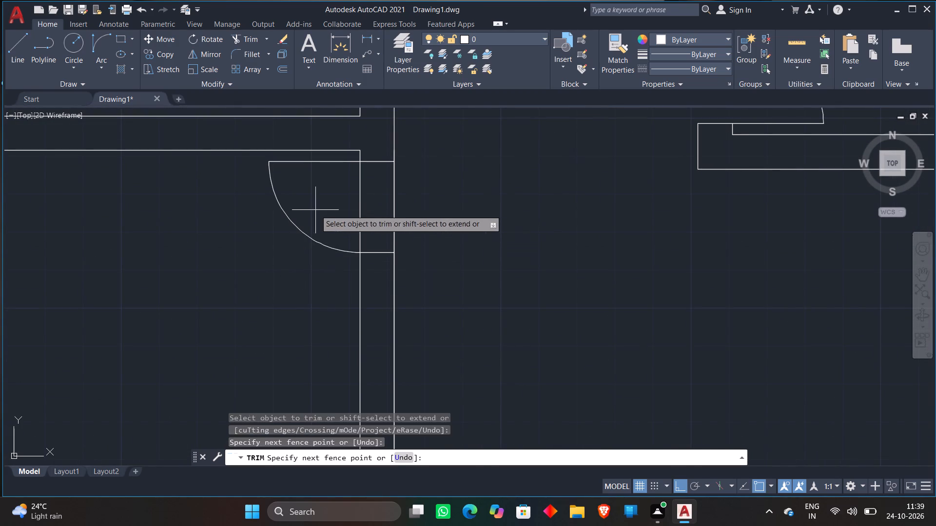
click(461, 201)
key(space)
Draw a horizontal line from the front strip's lower outer corner eastward past the far right room's outer wall.
scroll(461, 200, down, 3)
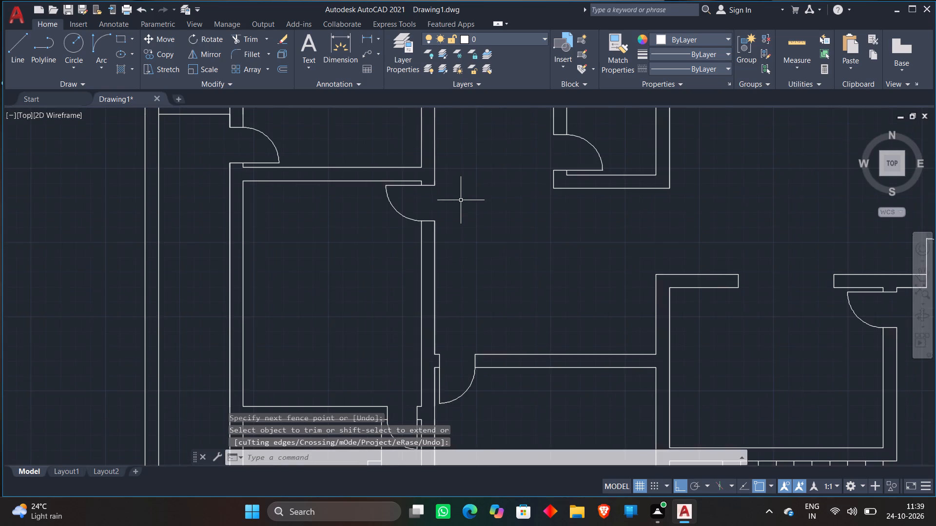
scroll(461, 200, down, 2)
middle_drag(464, 191, 339, 195)
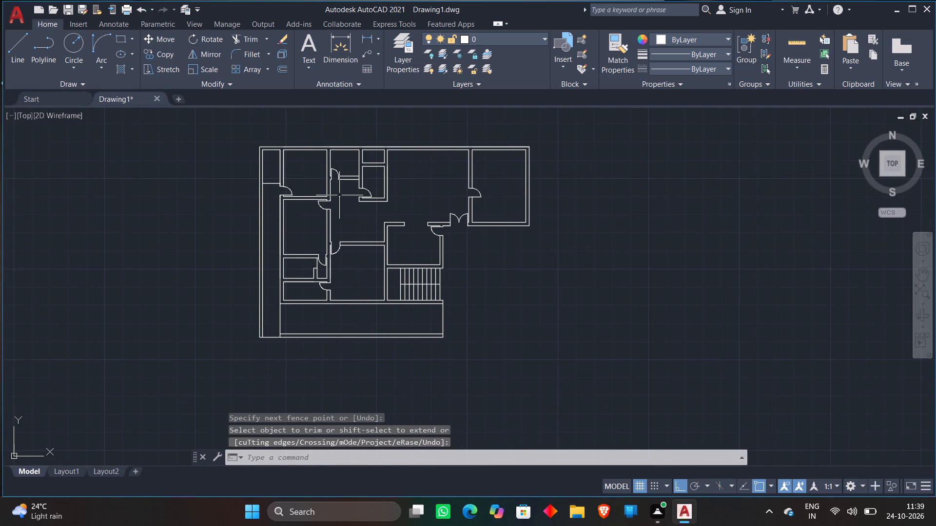
scroll(433, 197, up, 1)
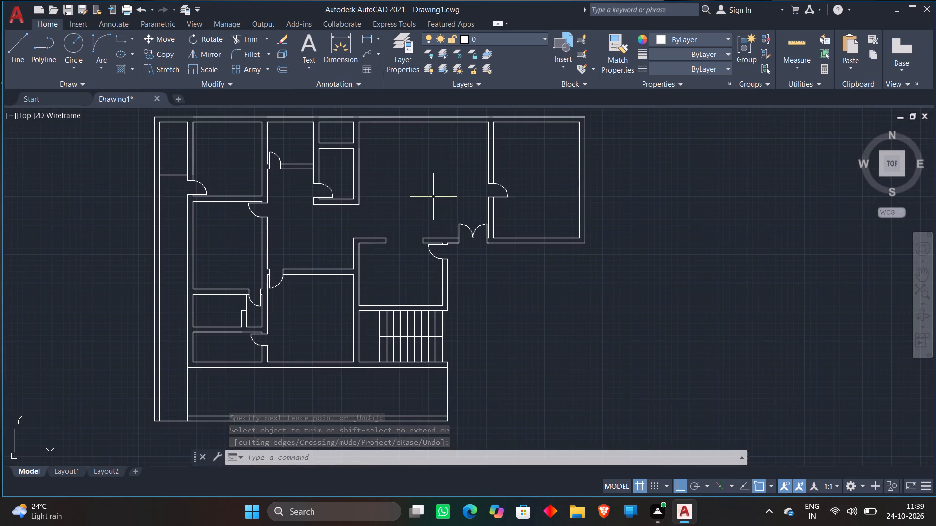
scroll(486, 279, down, 2)
middle_drag(490, 277, 384, 261)
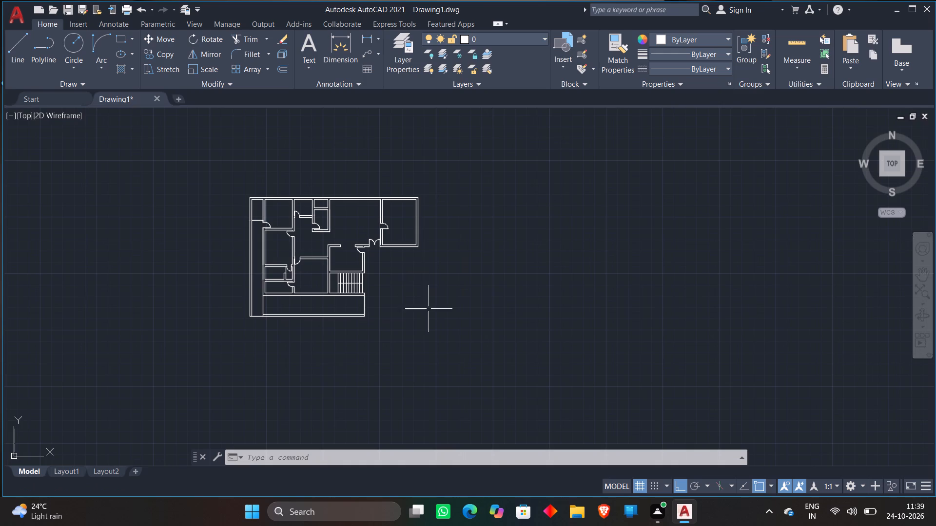
scroll(394, 309, up, 4)
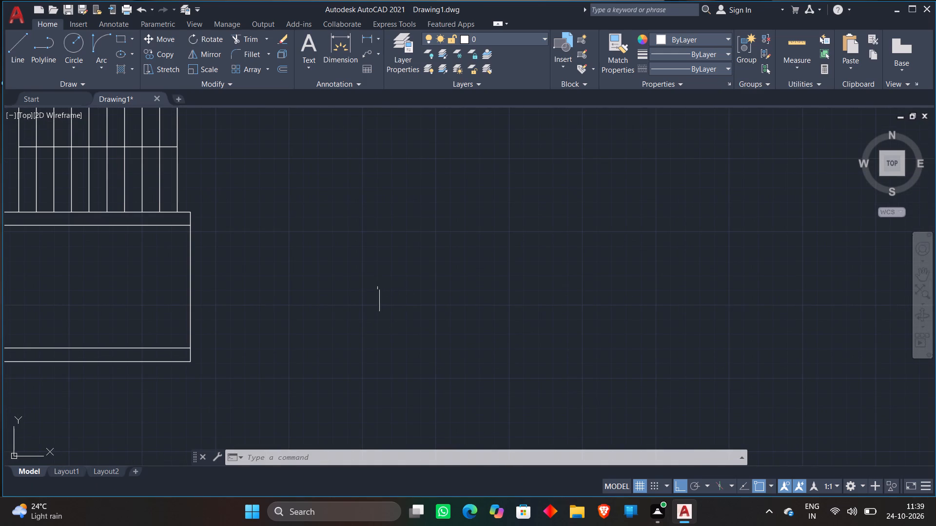
key(l)
key(space)
scroll(384, 280, down, 2)
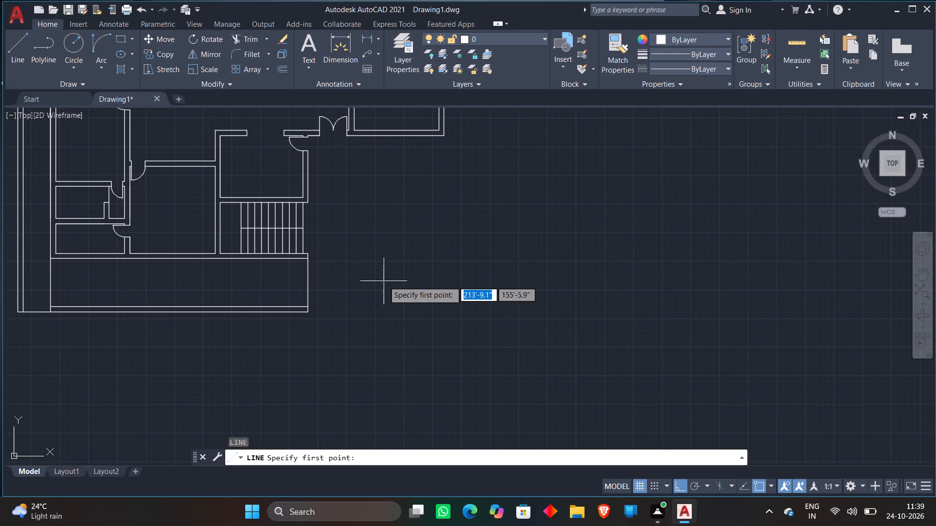
click(305, 312)
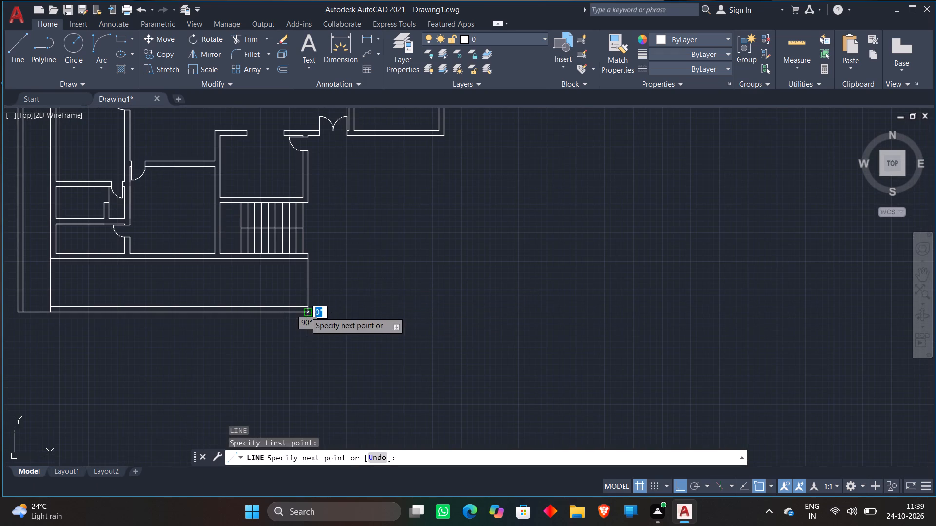
click(541, 301)
key(space)
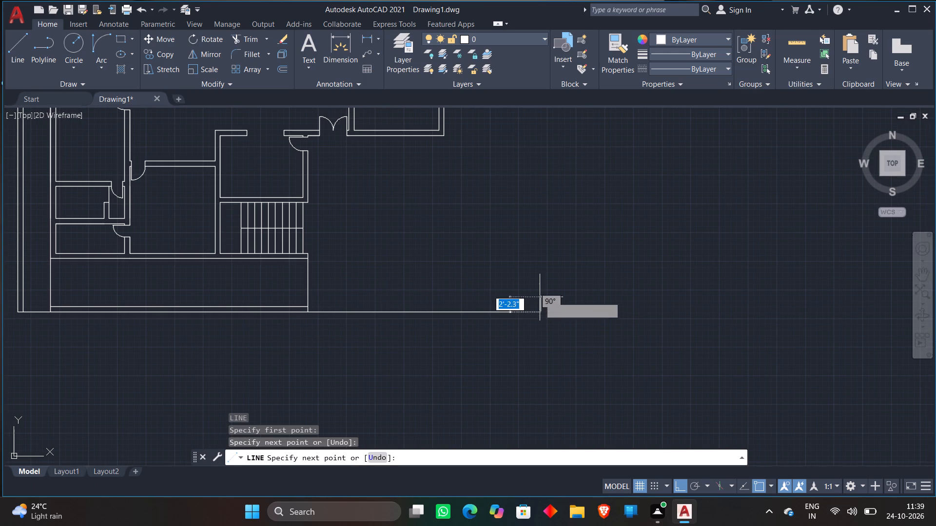
key(Escape)
Extend the outer and inner faces of the far right room's right wall down to the new front line.
key(e)
key(x)
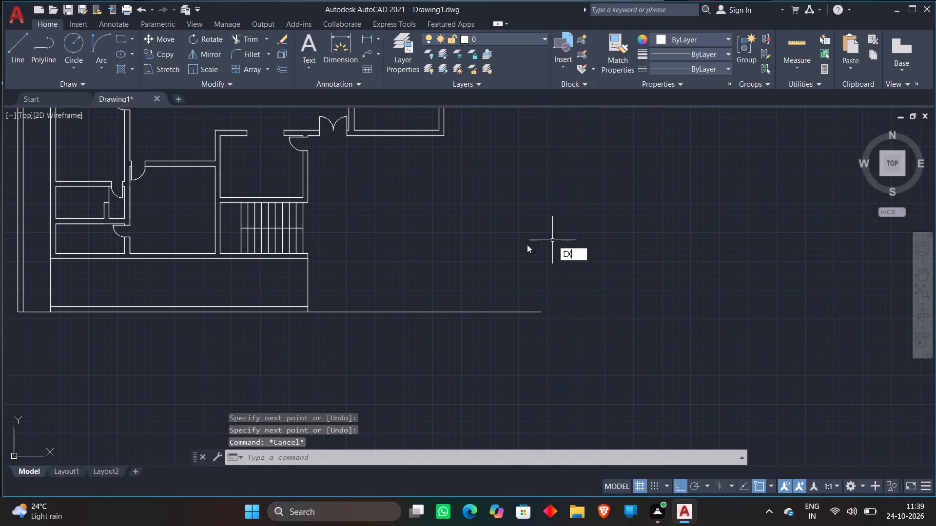
key(space)
click(424, 120)
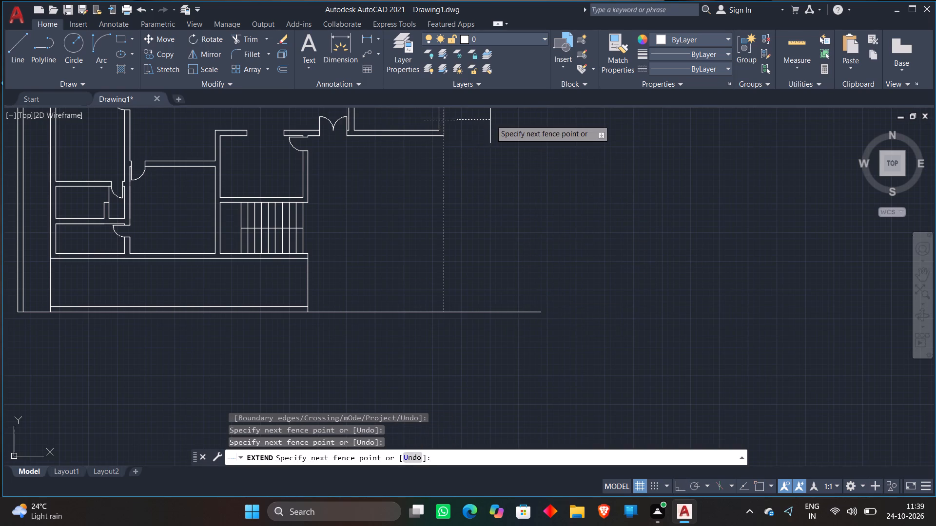
click(490, 120)
scroll(438, 131, up, 2)
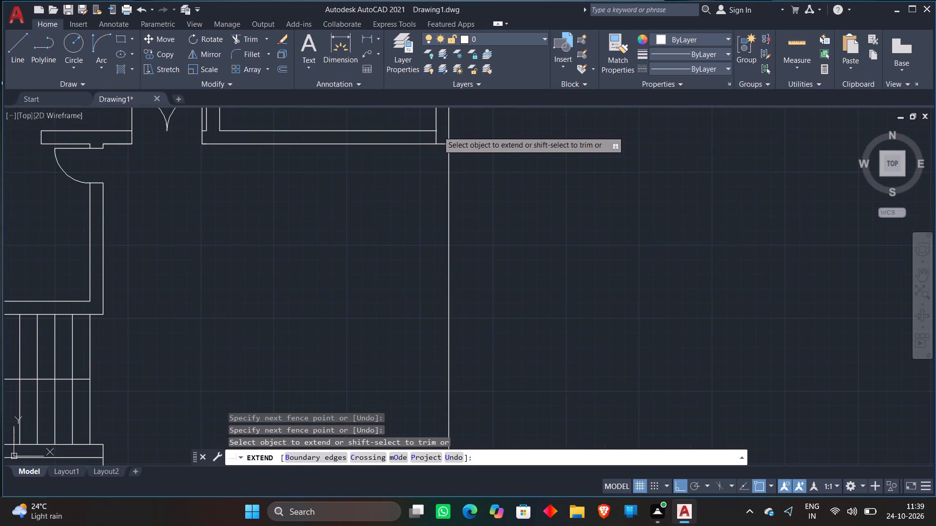
click(435, 137)
scroll(436, 136, up, 2)
click(403, 142)
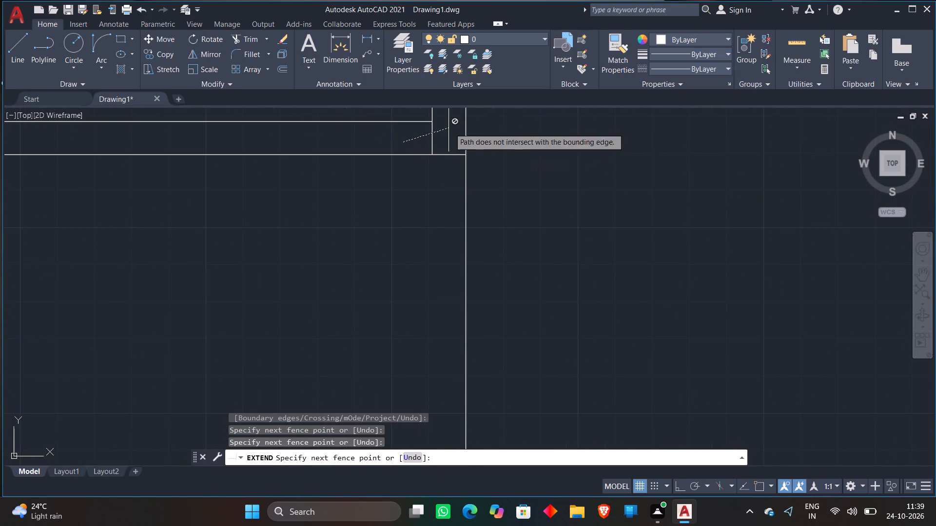
click(448, 130)
scroll(447, 131, down, 4)
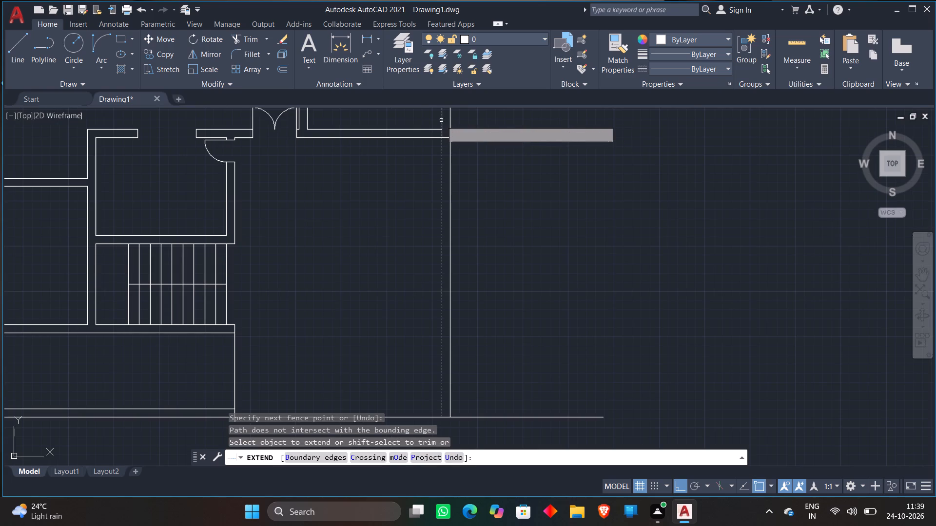
click(442, 120)
scroll(517, 142, down, 3)
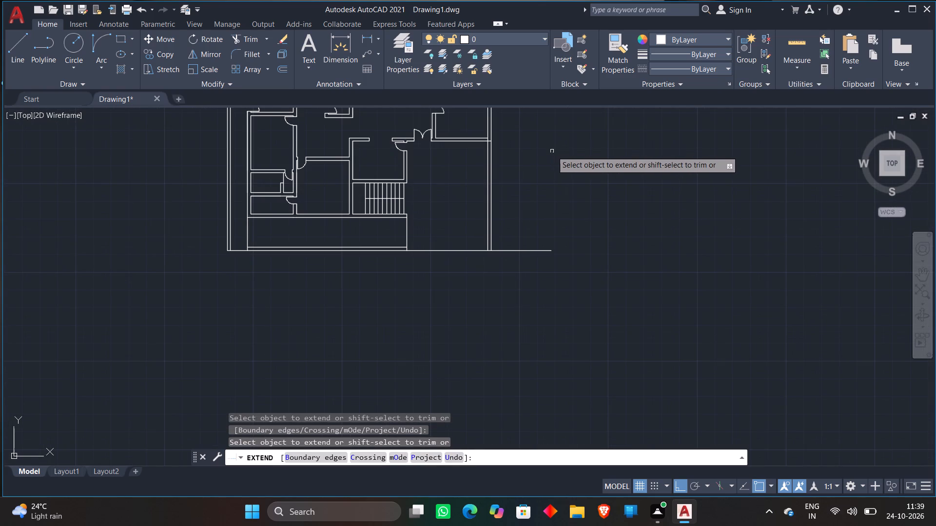
key(Escape)
Trim the new front line's overhang beyond the outer face of the extended right wall.
text(TR)
key(space)
click(545, 203)
click(513, 301)
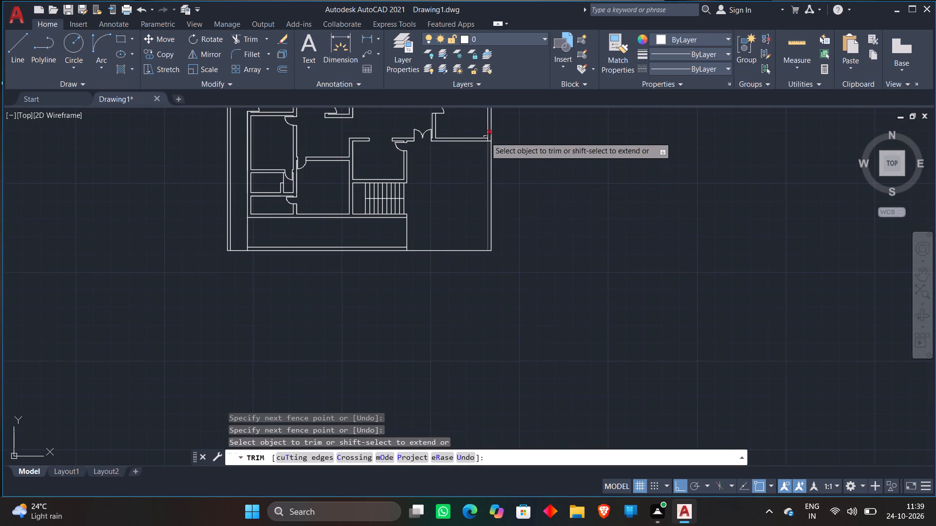
Trim the lines crossing the junction of the far right room's bottom wall and the extended right wall.
scroll(485, 137, up, 4)
click(491, 150)
click(499, 150)
scroll(500, 150, up, 1)
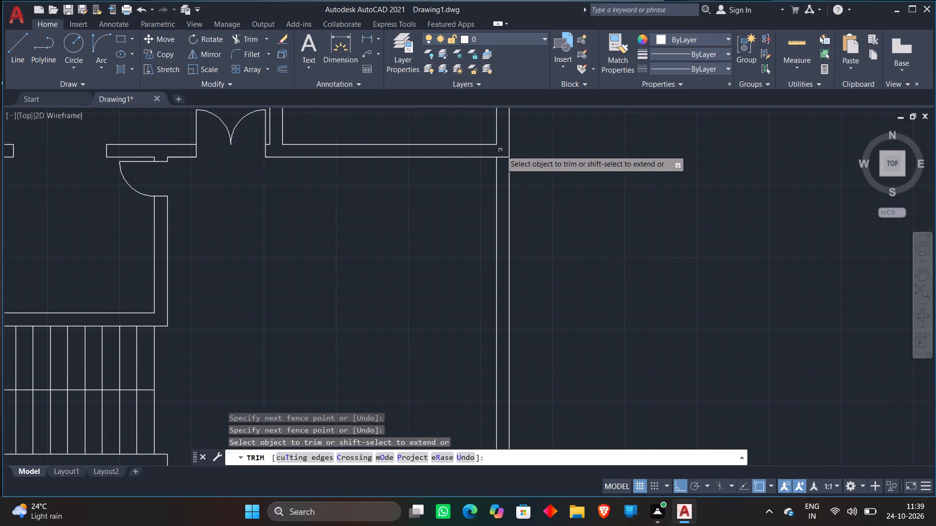
scroll(500, 150, up, 2)
click(500, 150)
click(511, 213)
key(space)
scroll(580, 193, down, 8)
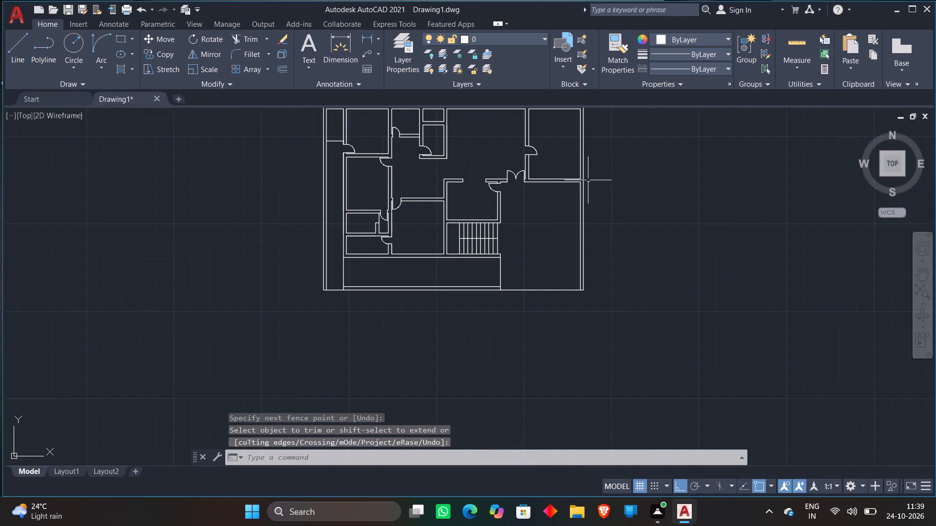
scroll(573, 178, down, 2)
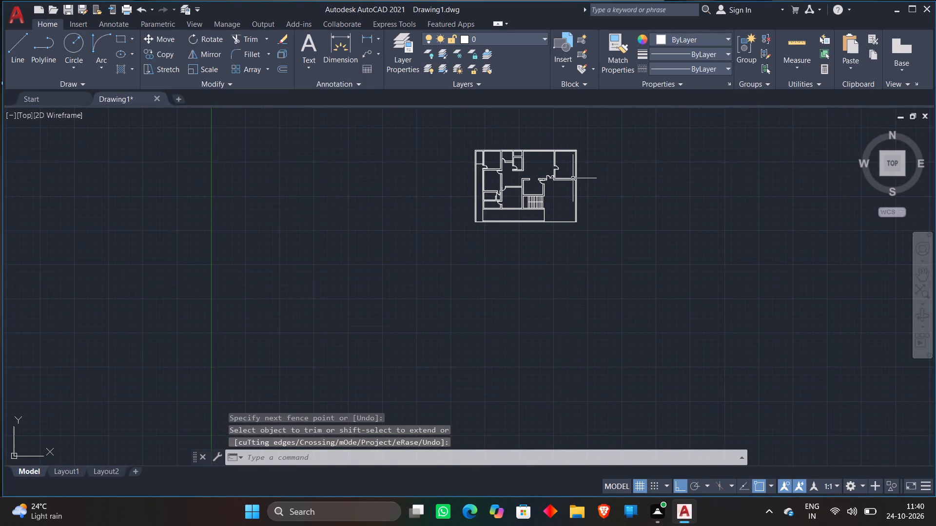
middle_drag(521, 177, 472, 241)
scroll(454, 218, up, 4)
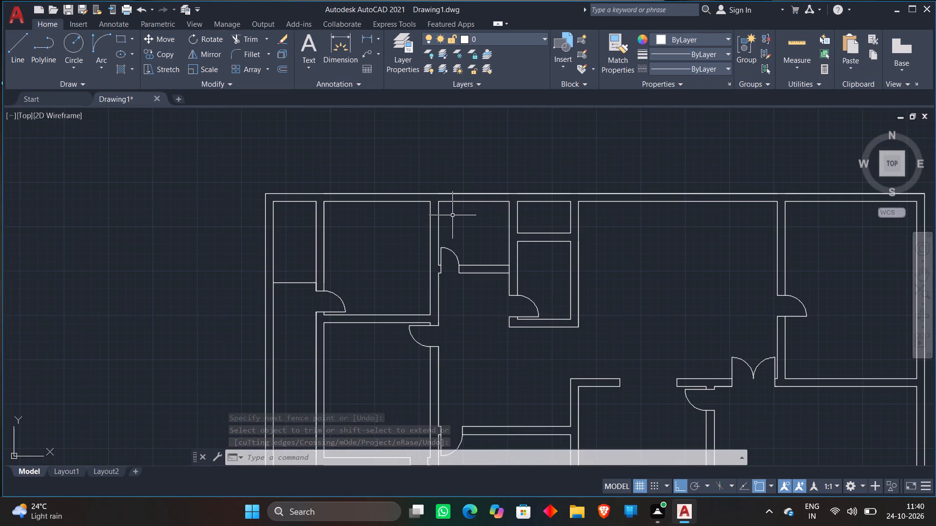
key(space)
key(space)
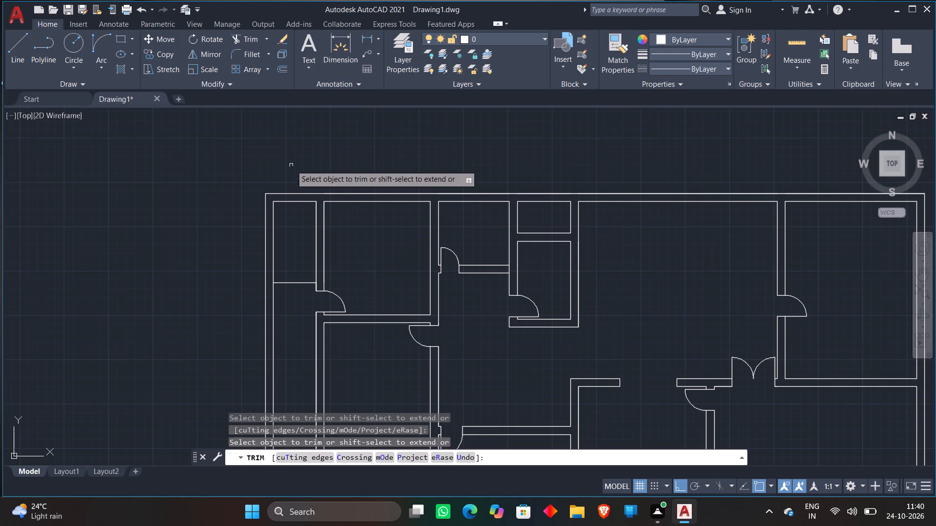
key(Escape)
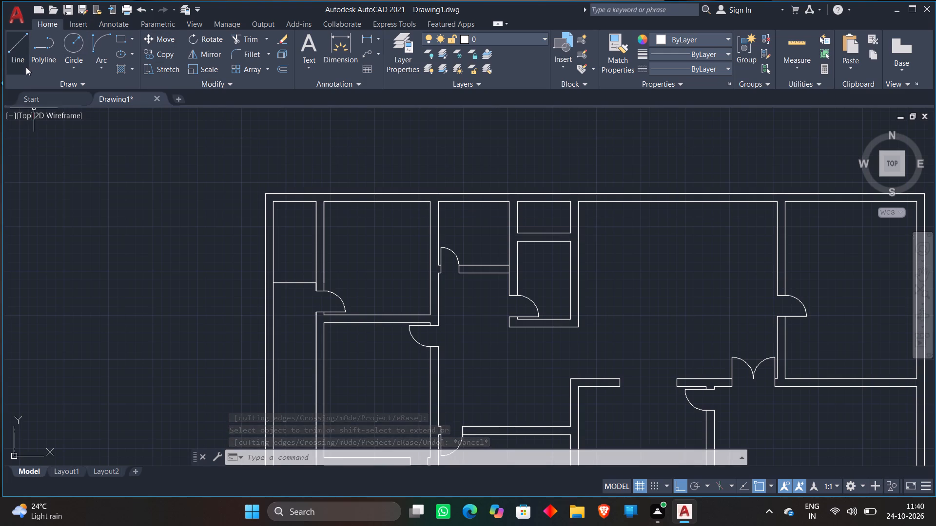
Draw two short horizontal lines across the west wall of the top-left room, above its doorway, crossing both wall faces.
click(13, 50)
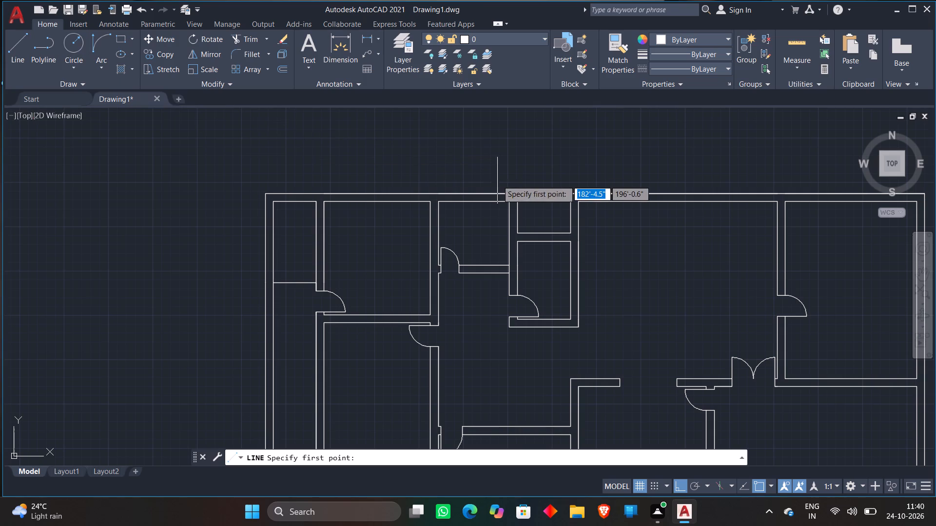
scroll(336, 236, up, 2)
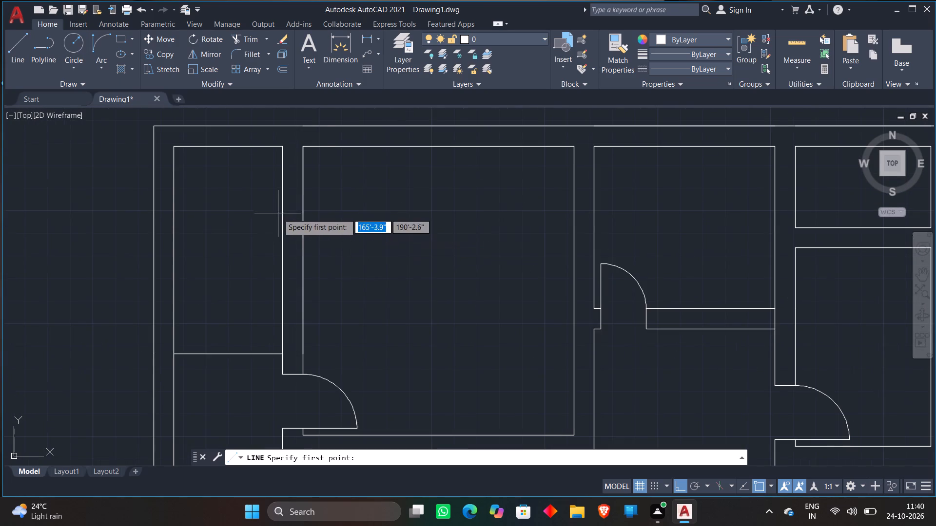
click(268, 193)
click(347, 191)
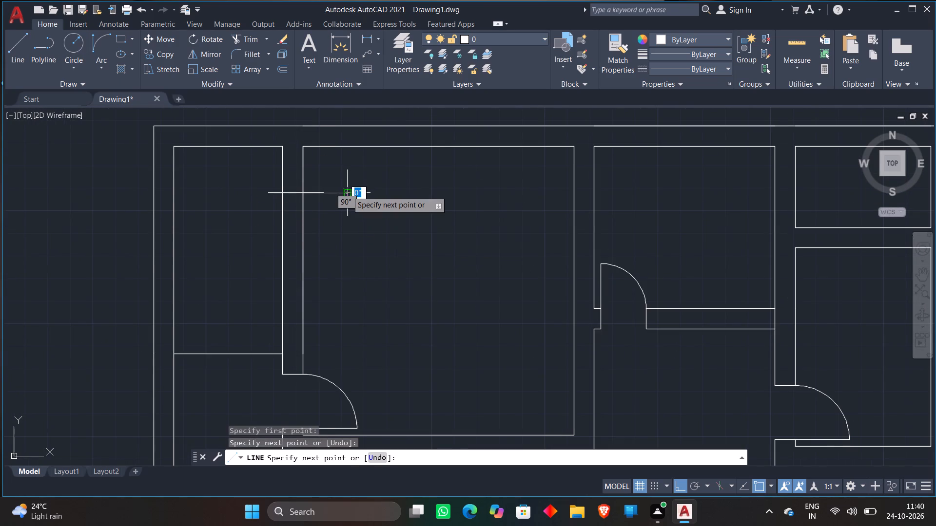
key(space)
key(space)
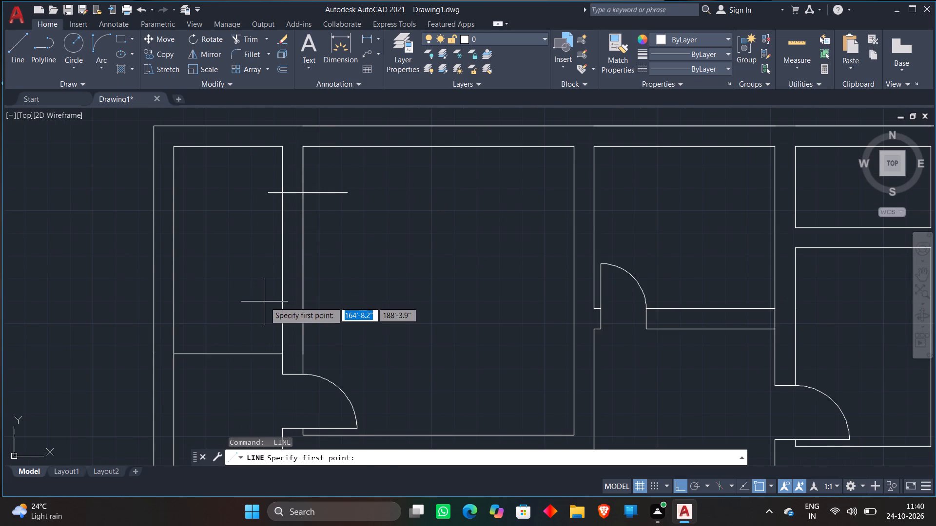
click(265, 301)
click(335, 301)
key(space)
Draw two short horizontal lines across the west wall of the second room down, one above the other.
scroll(354, 293, down, 1)
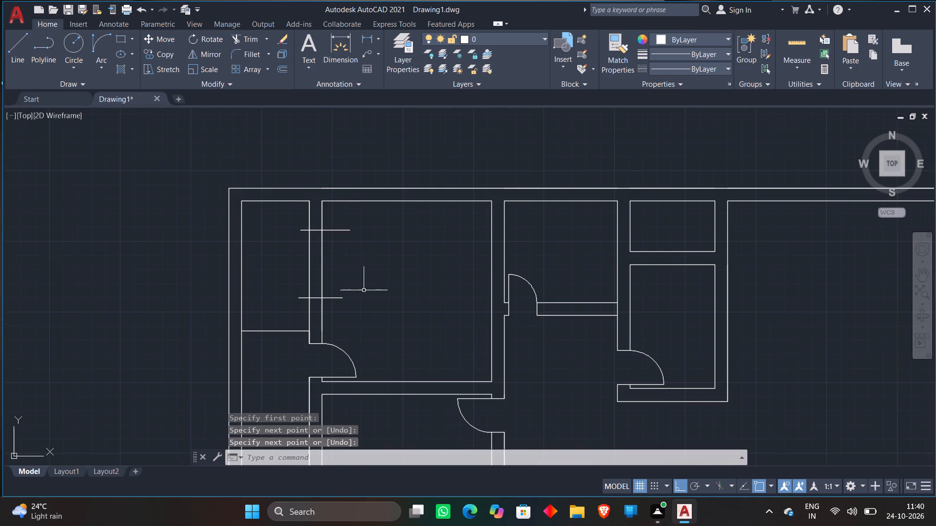
key(space)
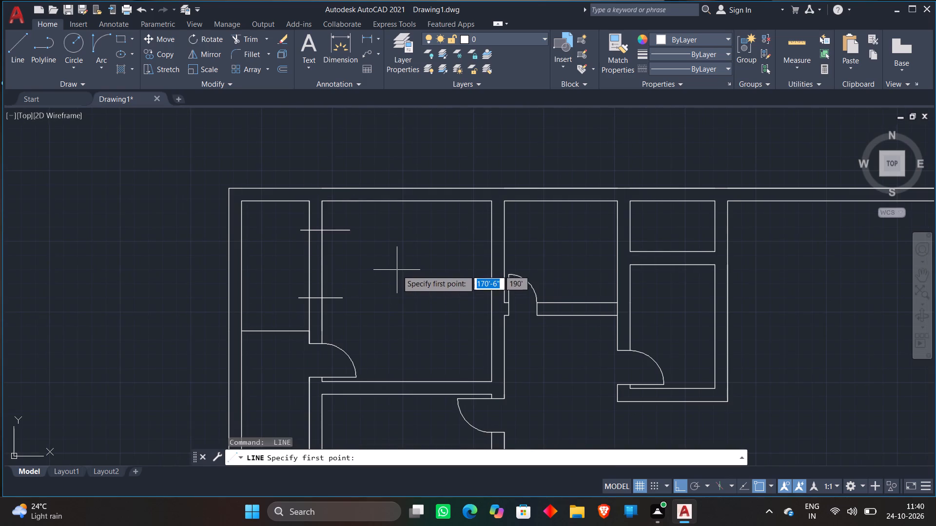
middle_drag(397, 270, 351, 147)
scroll(351, 147, down, 1)
middle_drag(343, 270, 342, 219)
scroll(315, 210, up, 2)
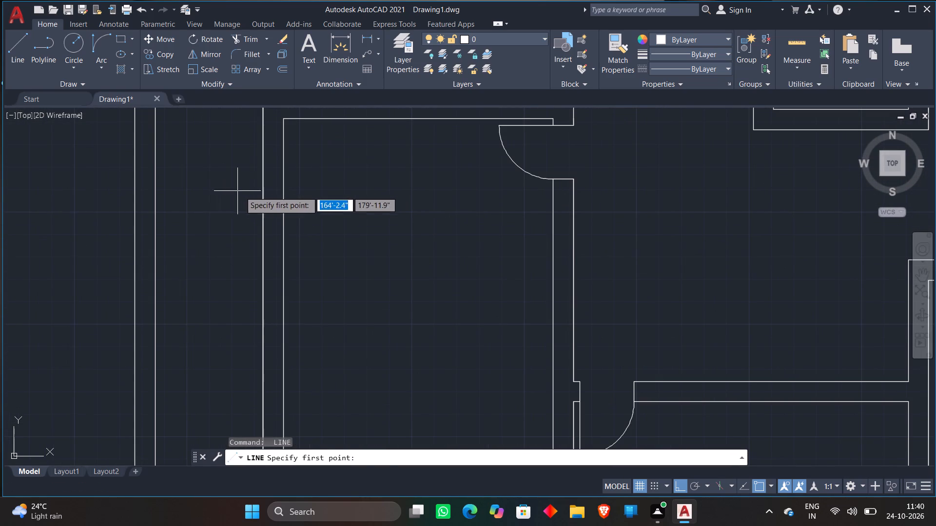
click(241, 192)
click(299, 196)
key(space)
key(space)
scroll(336, 244, down, 2)
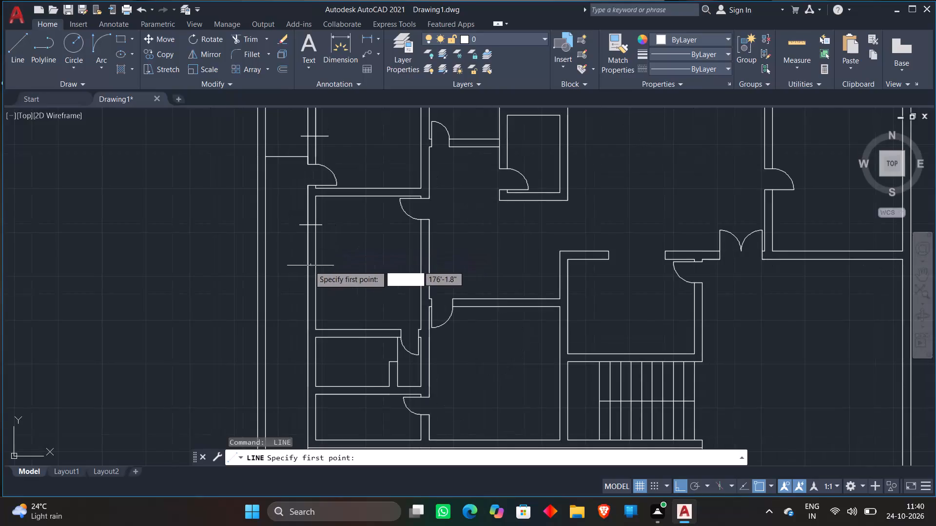
click(299, 275)
click(341, 274)
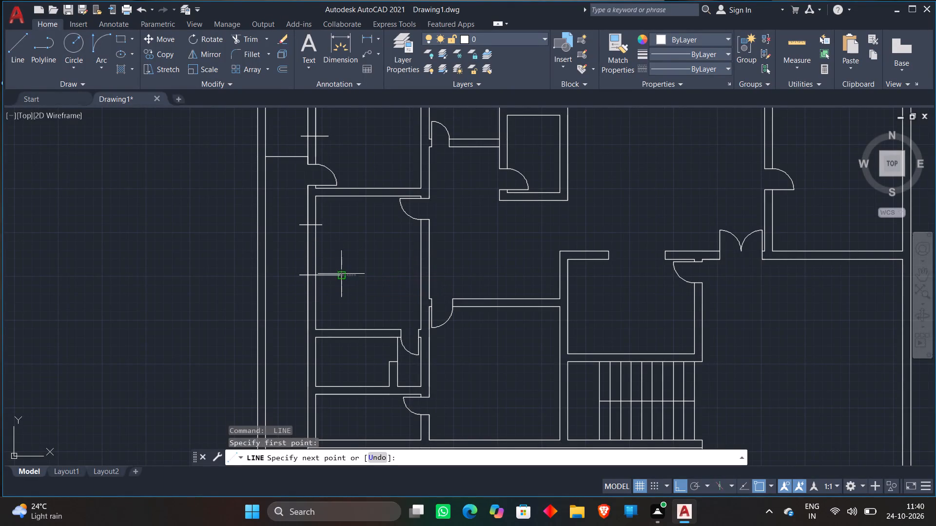
key(space)
Draw two short horizontal lines across the west wall of the small notched room below the second room.
scroll(345, 244, down, 2)
scroll(335, 309, up, 3)
key(space)
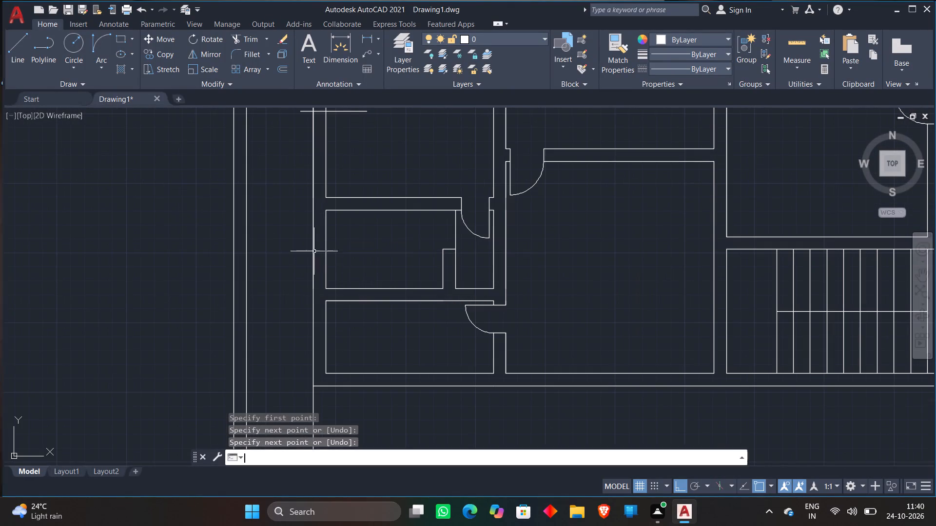
scroll(310, 235, up, 2)
click(296, 211)
click(378, 218)
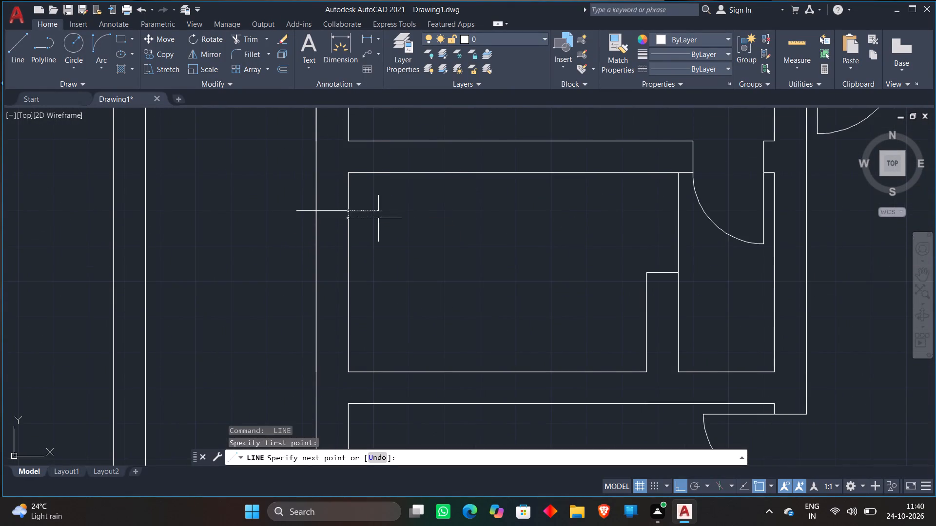
key(space)
key(space)
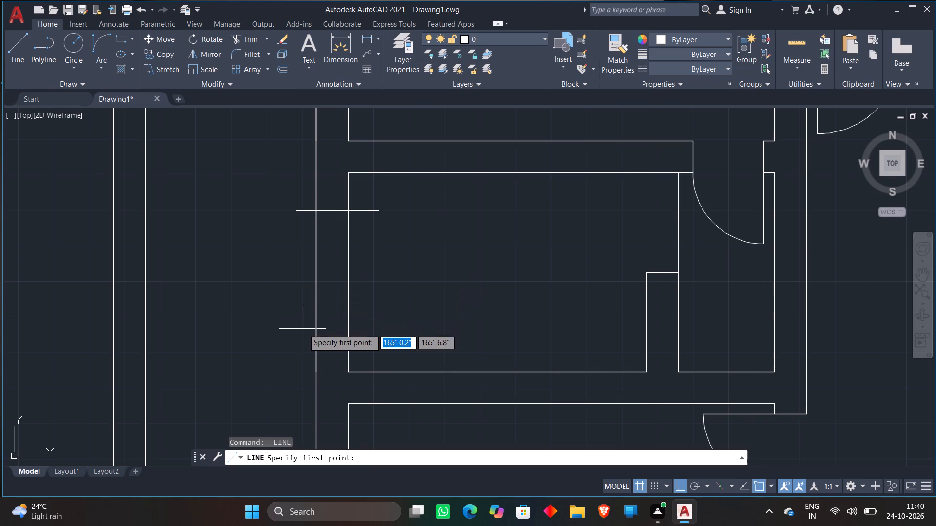
click(304, 328)
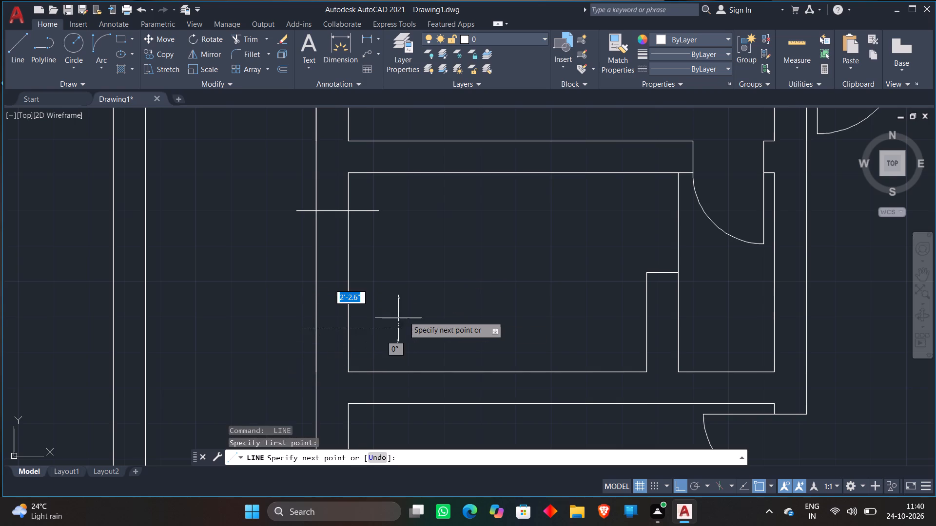
click(404, 316)
key(space)
Draw two short horizontal lines across the bottom-left room's west wall, the upper one about 2'-8.5" long.
scroll(394, 282, down, 2)
middle_drag(394, 282, 394, 282)
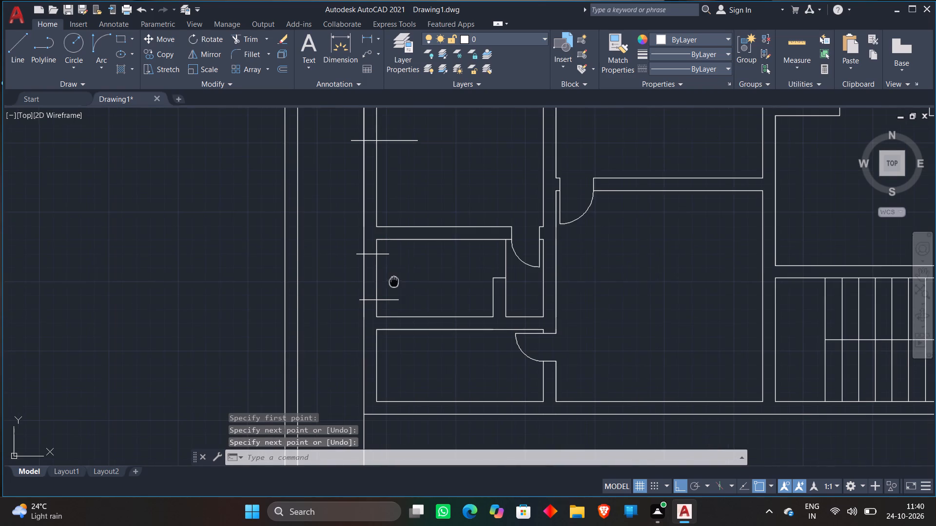
middle_drag(394, 282, 382, 234)
scroll(379, 336, up, 2)
key(space)
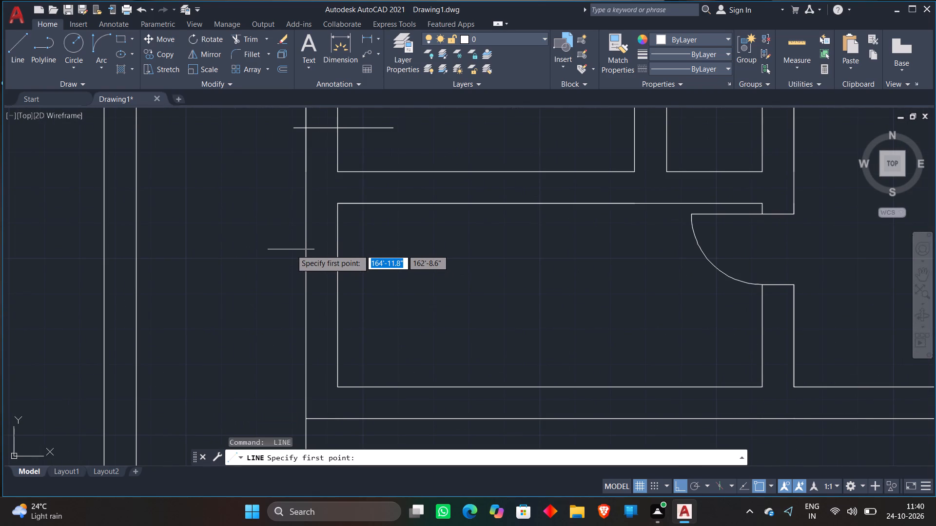
click(286, 249)
click(401, 249)
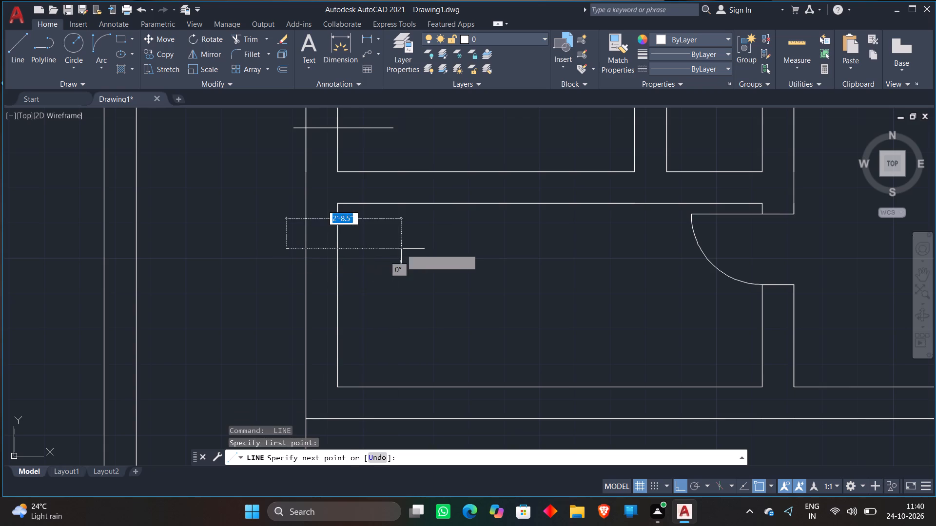
key(space)
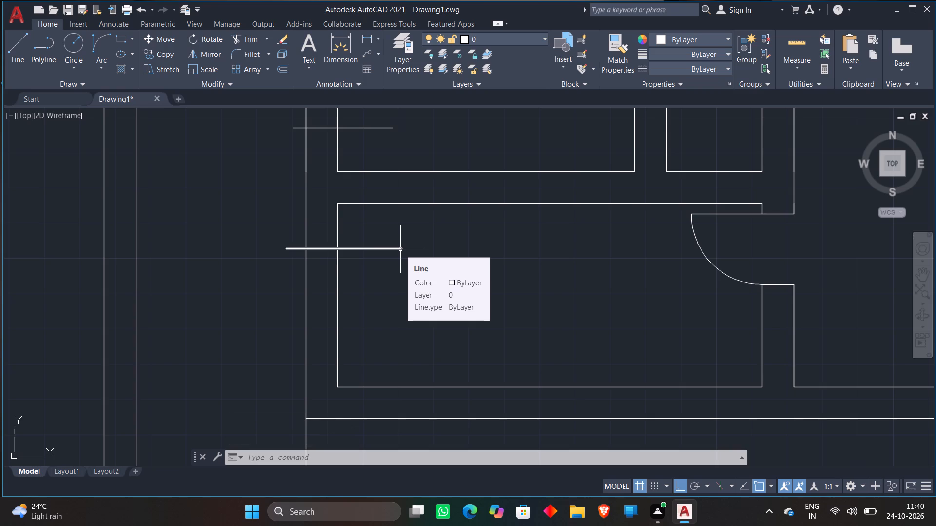
key(space)
scroll(406, 316, down, 2)
middle_drag(406, 315, 393, 281)
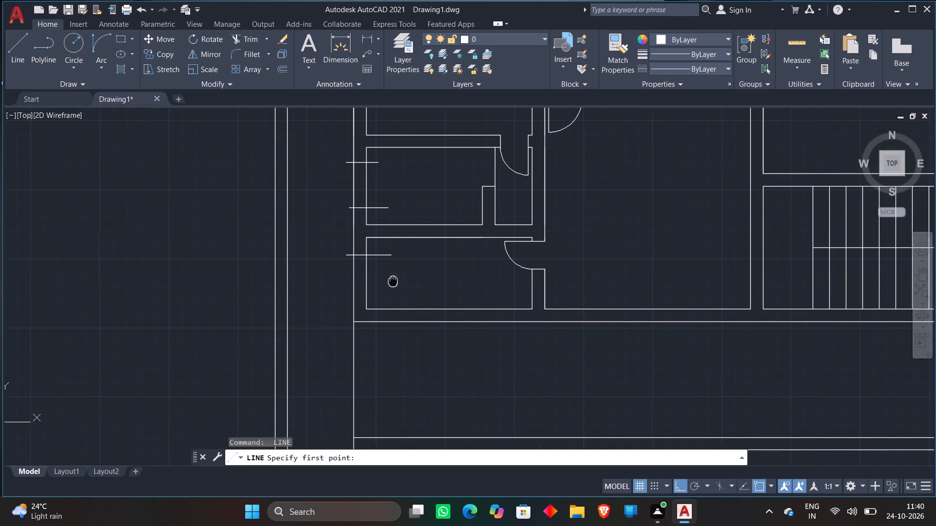
middle_drag(393, 281, 393, 281)
scroll(393, 284, up, 1)
click(315, 297)
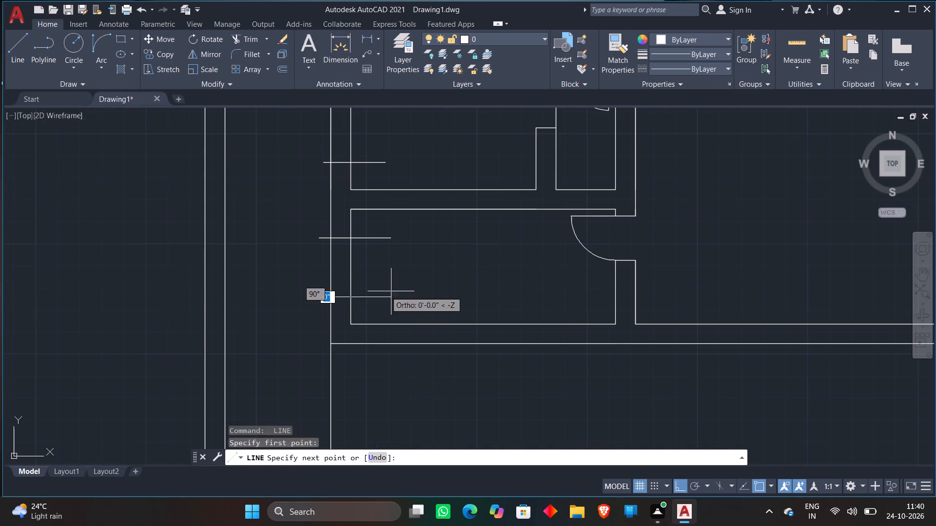
click(391, 291)
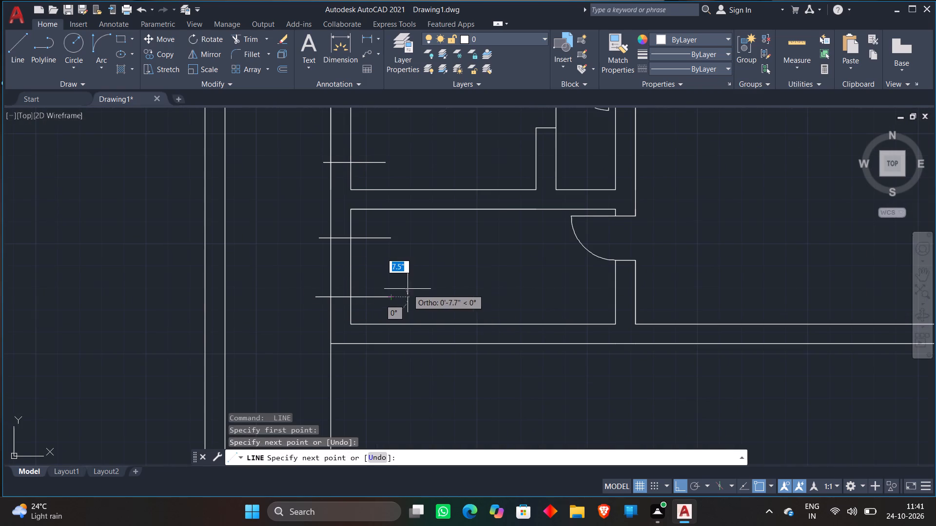
key(space)
Draw two short vertical lines across the bottom wall of the room west of the staircase, the first about 3' long.
scroll(407, 289, down, 2)
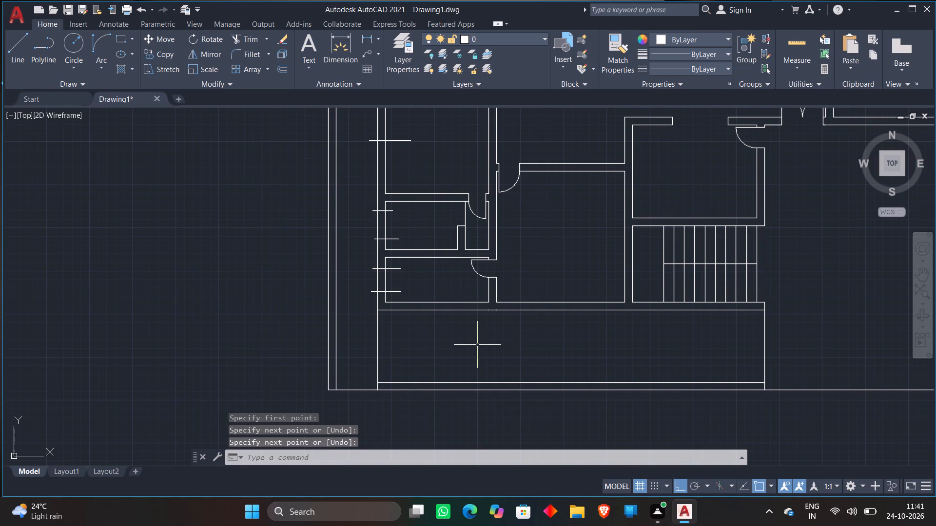
middle_drag(486, 331, 293, 338)
scroll(373, 294, up, 1)
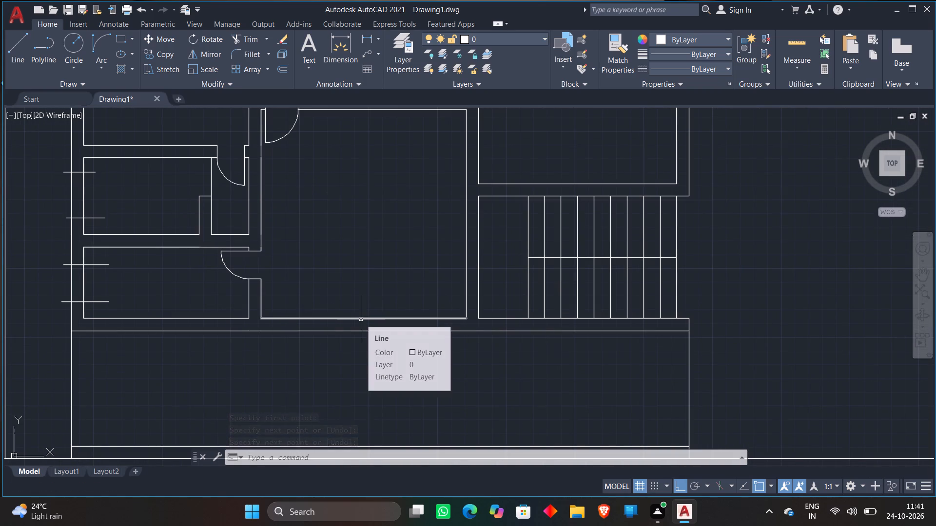
key(space)
click(312, 294)
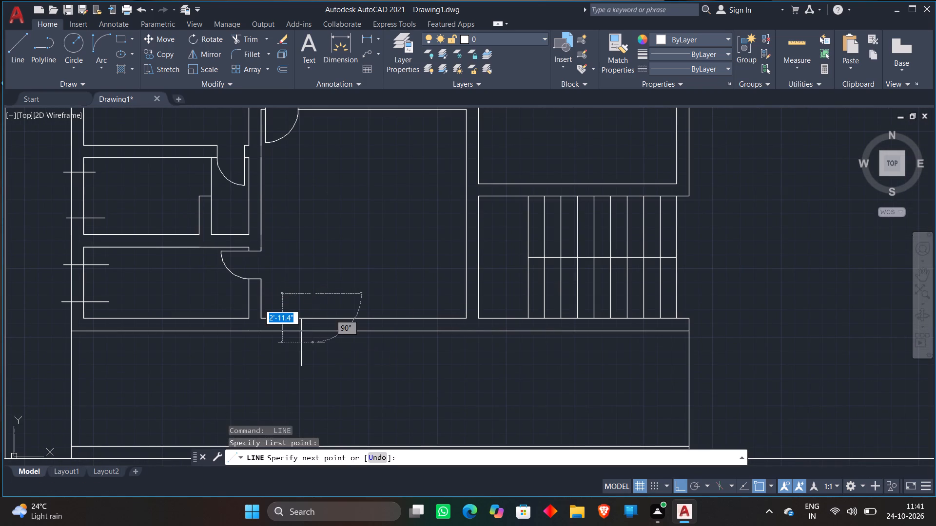
click(301, 343)
key(space)
key(space)
click(402, 291)
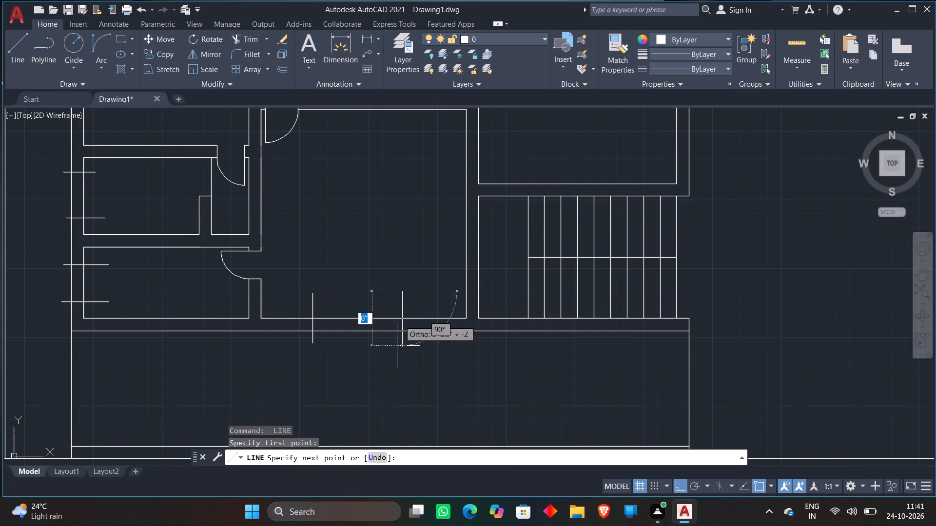
click(395, 355)
key(space)
Extend the stairwell's west wall face and the westernmost tread line down to the outer face of the bottom wall.
scroll(395, 355, down, 1)
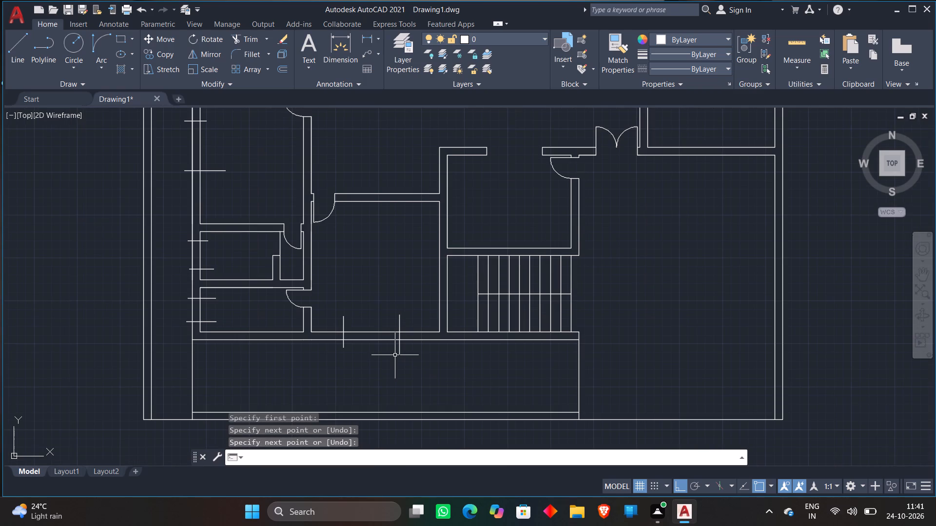
middle_drag(395, 355, 320, 366)
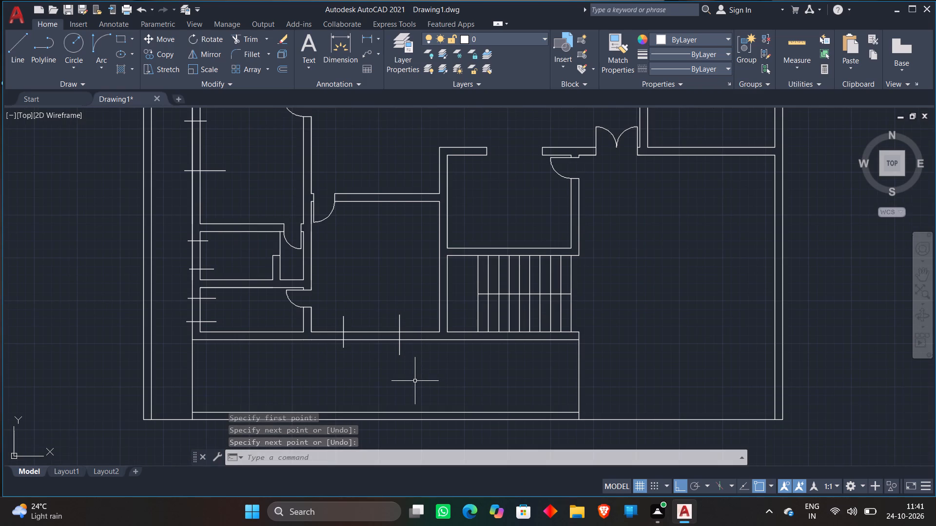
text(EX)
key(space)
middle_drag(439, 383, 300, 382)
scroll(302, 319, up, 2)
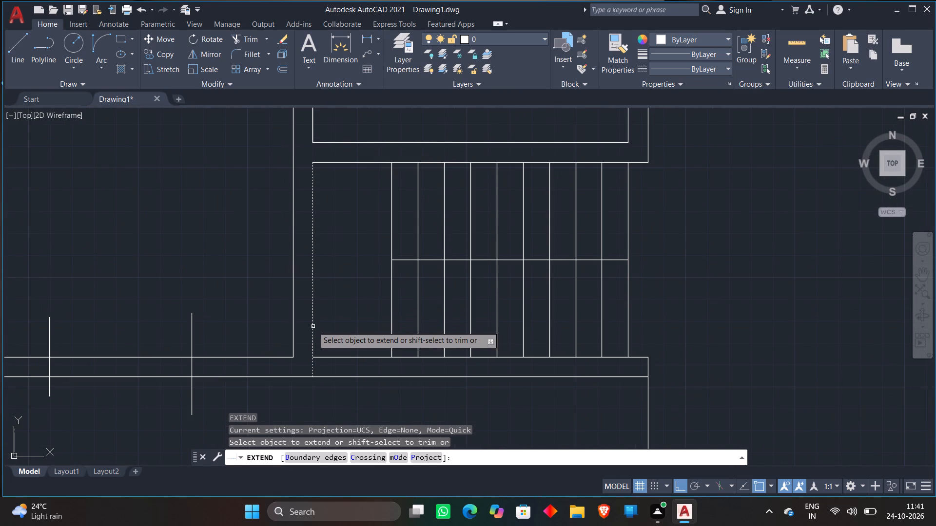
click(313, 326)
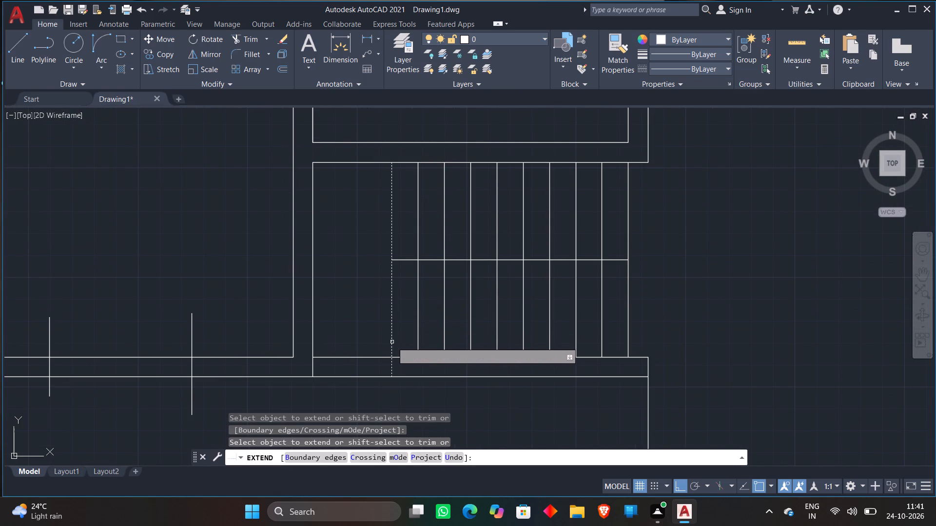
click(392, 342)
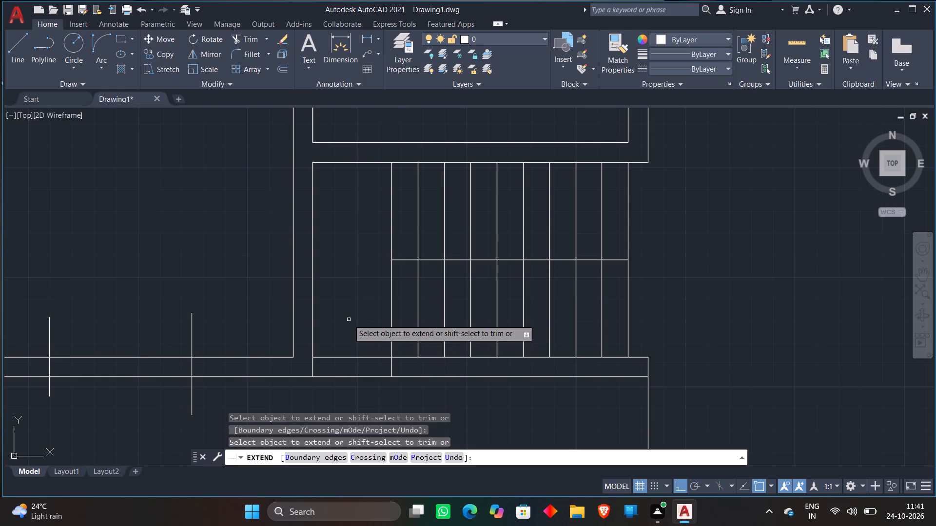
key(space)
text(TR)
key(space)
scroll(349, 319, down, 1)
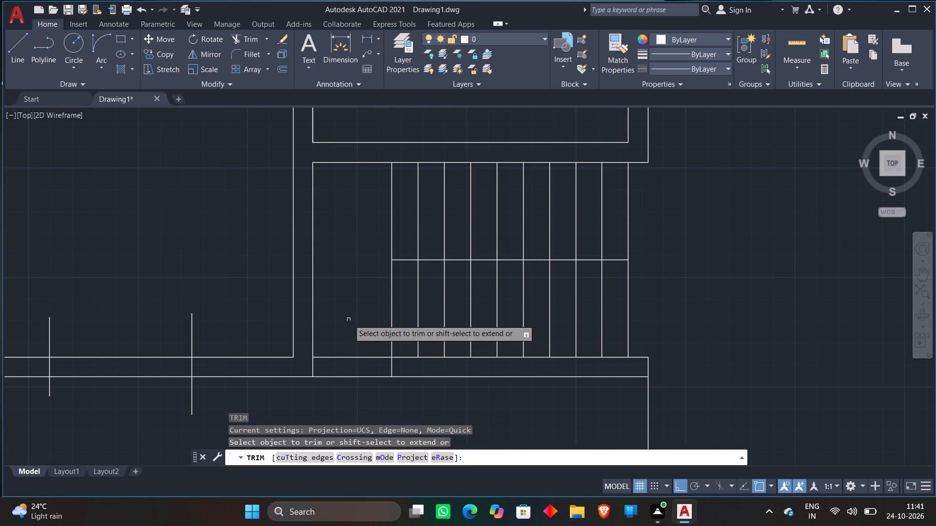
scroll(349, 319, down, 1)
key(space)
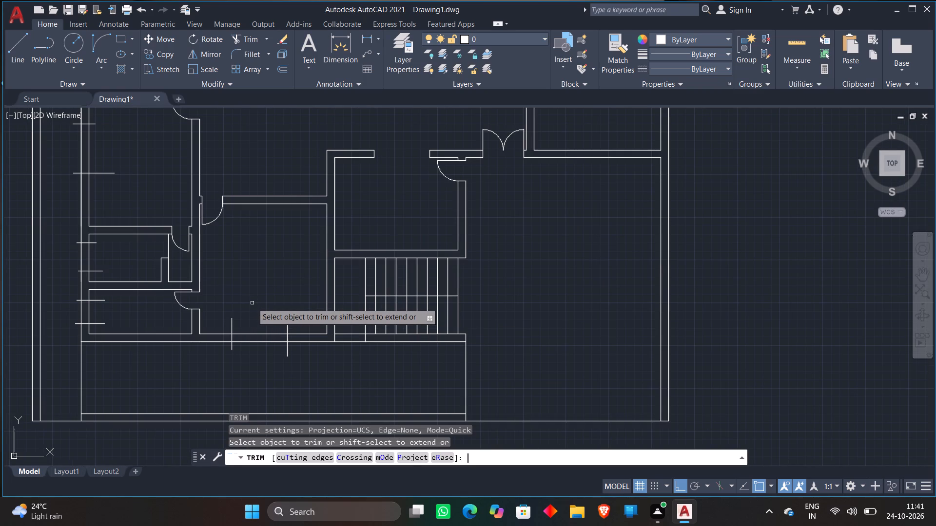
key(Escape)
Draw two short vertical lines across the top outer wall of the upper-left room, just east of the narrow west strip.
scroll(254, 303, down, 1)
middle_drag(254, 303, 247, 324)
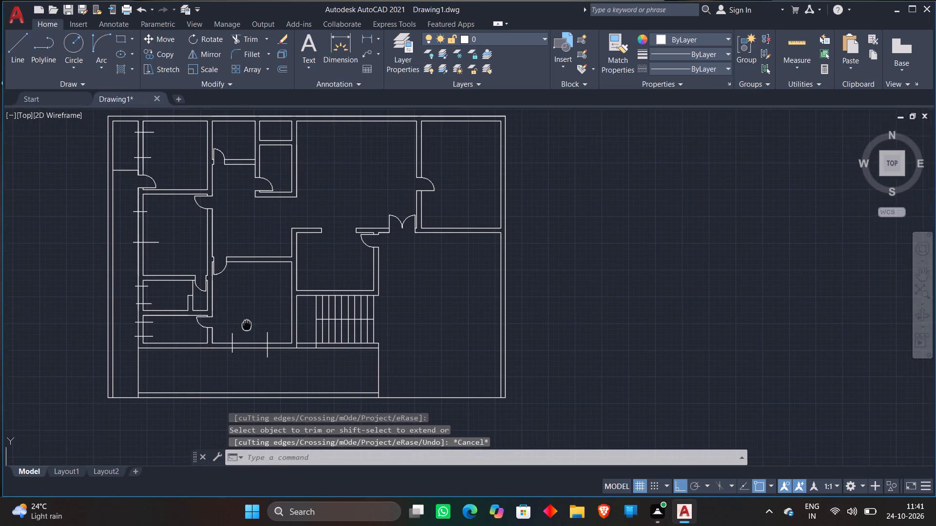
middle_drag(247, 324, 237, 342)
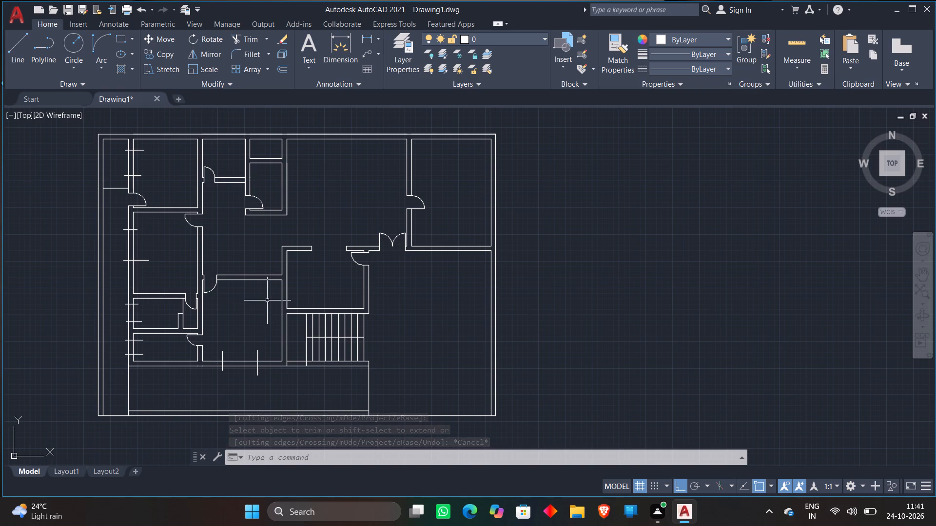
middle_drag(323, 189, 308, 273)
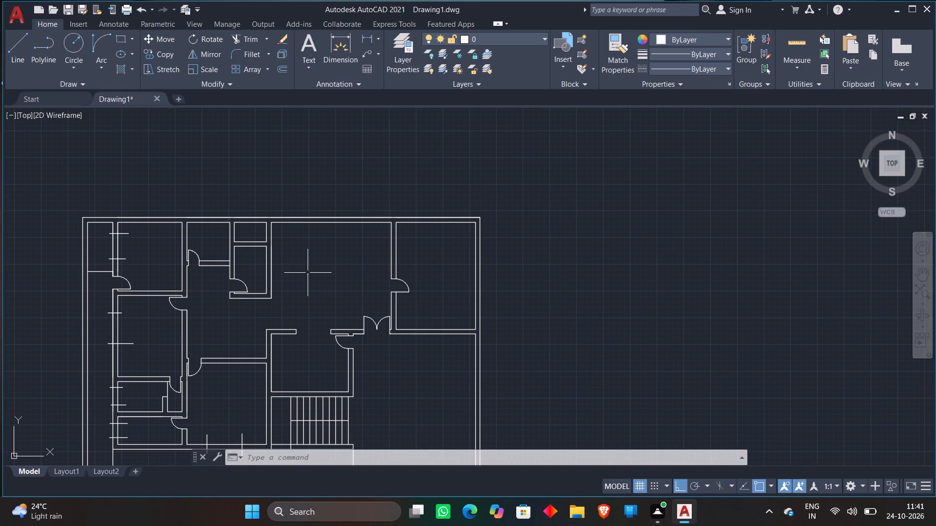
click(26, 64)
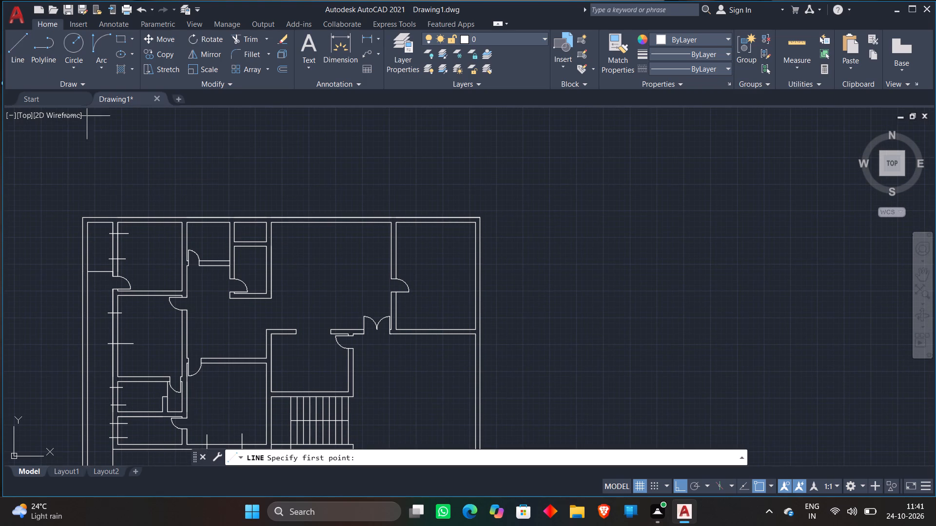
scroll(85, 213, up, 3)
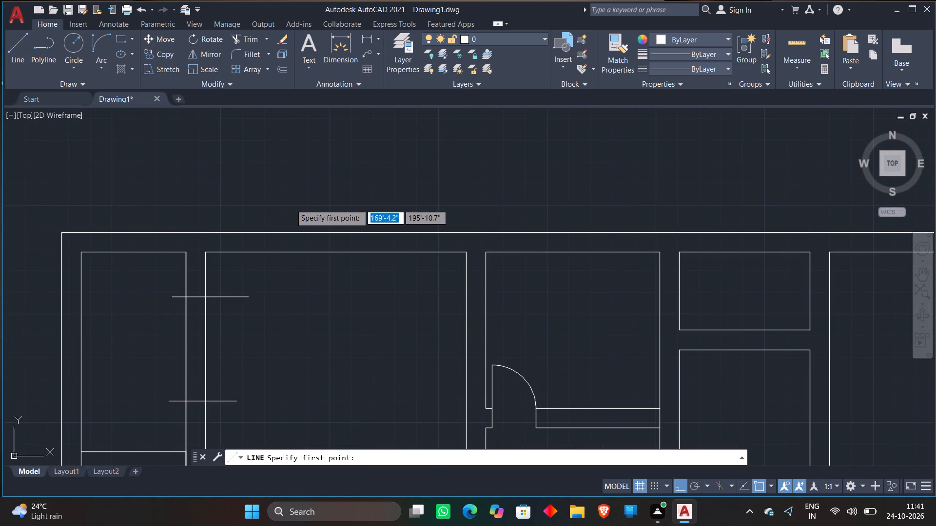
click(291, 205)
click(292, 269)
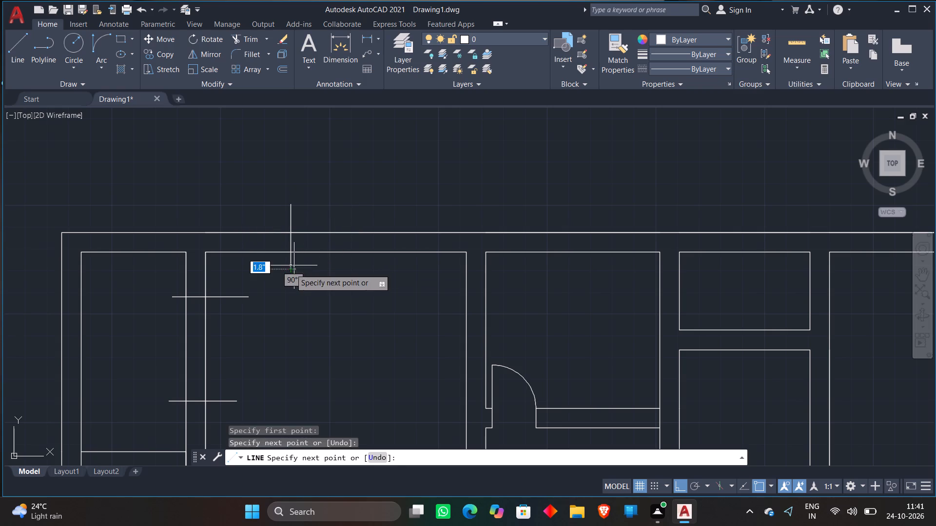
key(space)
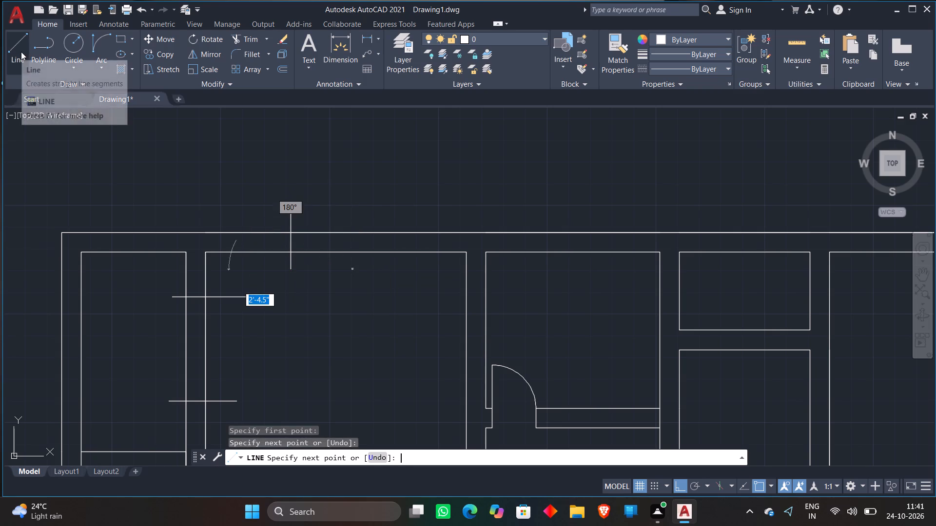
click(21, 50)
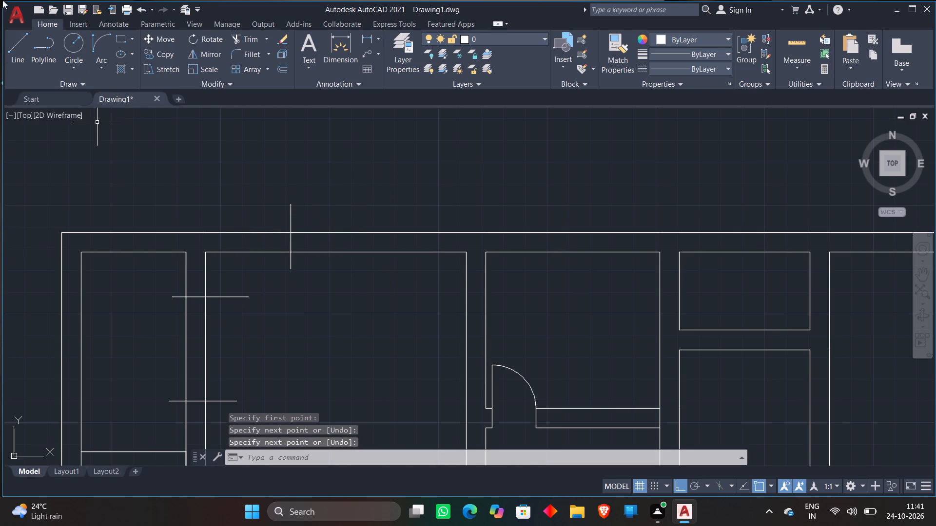
click(17, 48)
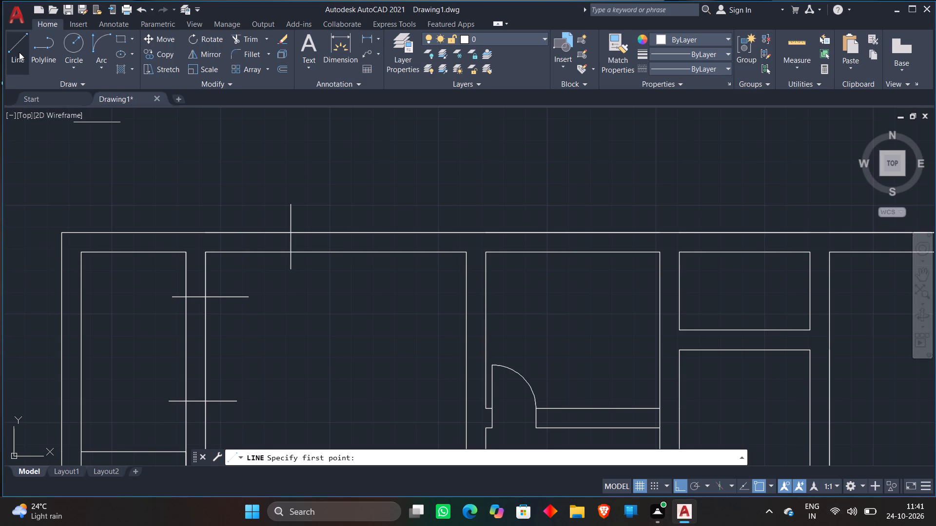
click(18, 53)
click(400, 202)
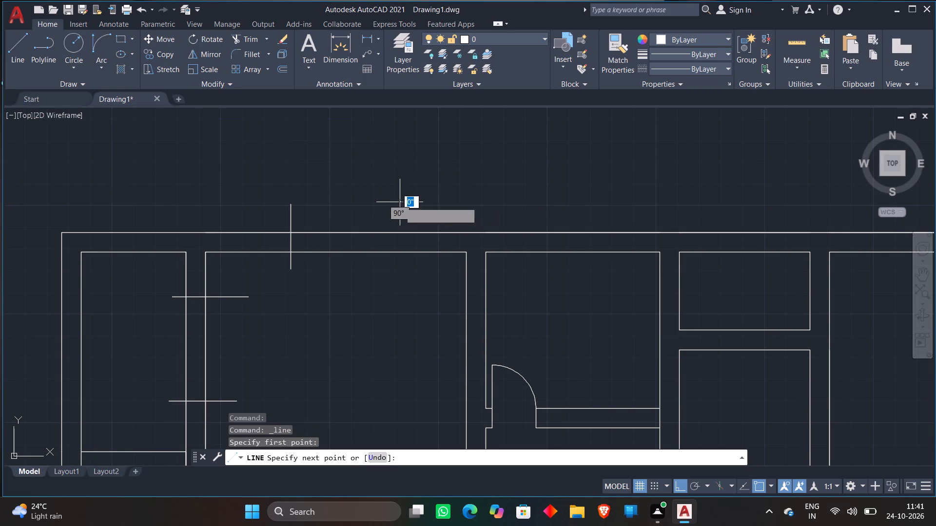
click(397, 282)
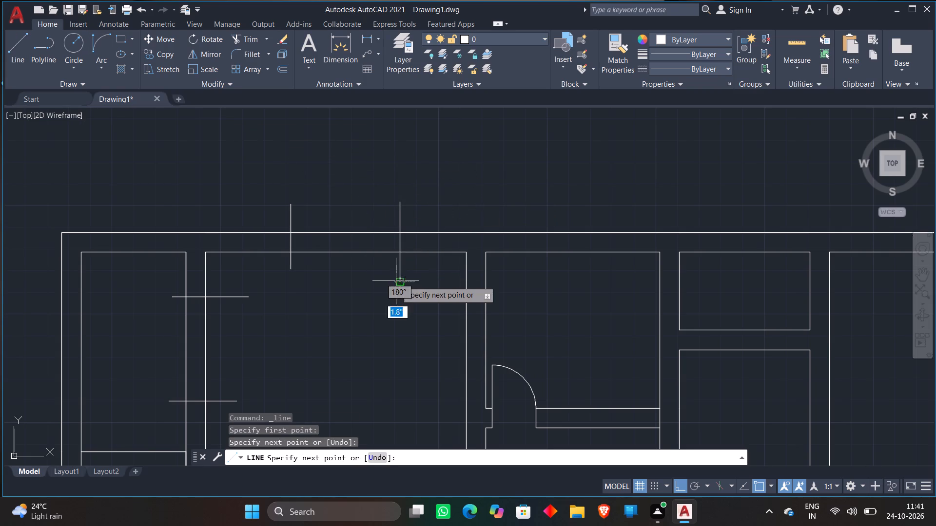
key(space)
scroll(396, 281, down, 2)
middle_drag(392, 321, 229, 304)
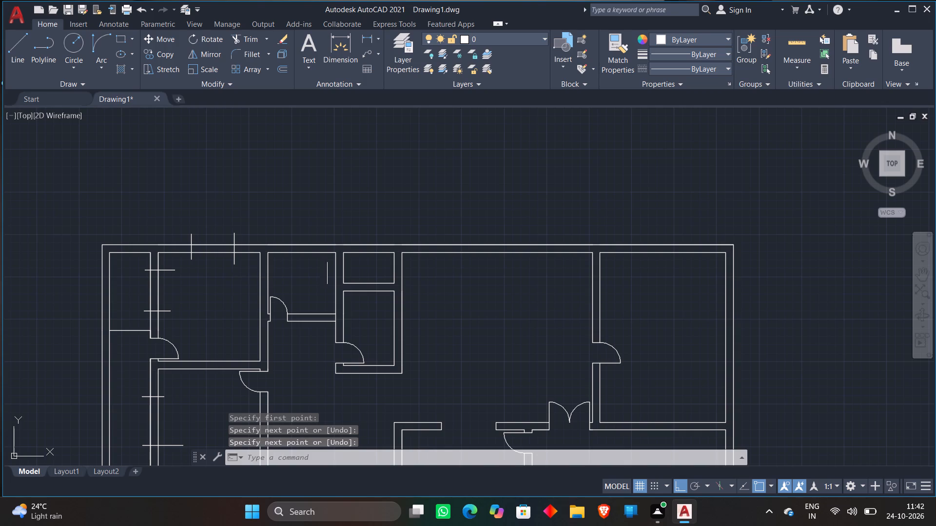
Draw two short vertical lines across the top outer wall of the large central room.
scroll(353, 258, down, 1)
scroll(352, 225, up, 1)
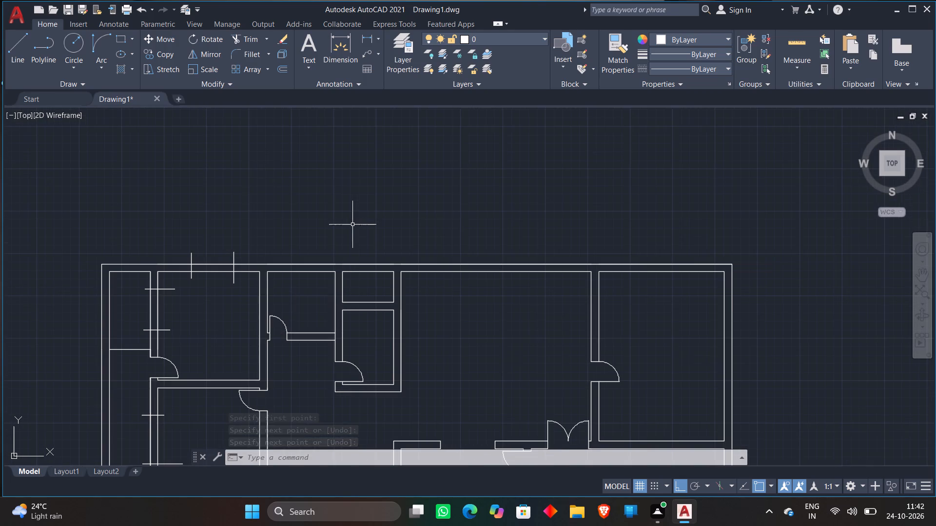
middle_drag(352, 225, 240, 224)
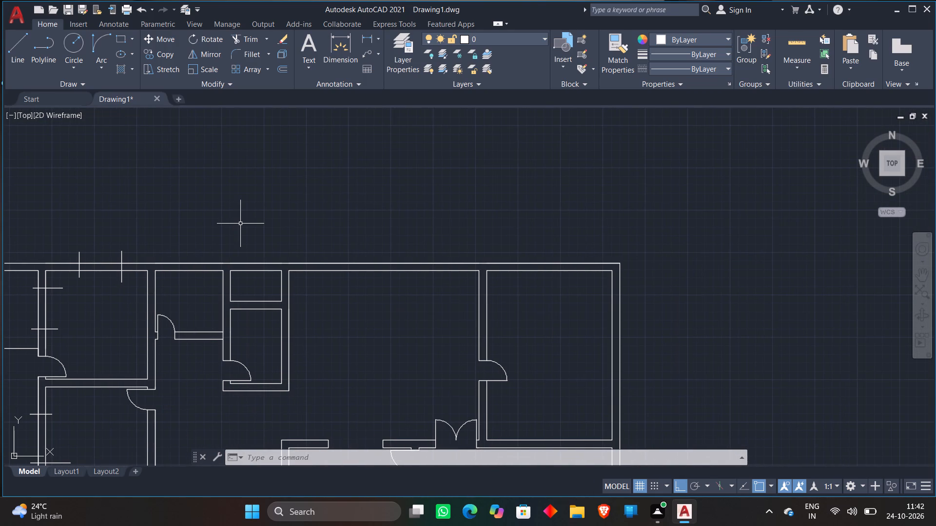
scroll(306, 200, down, 1)
middle_drag(305, 200, 254, 207)
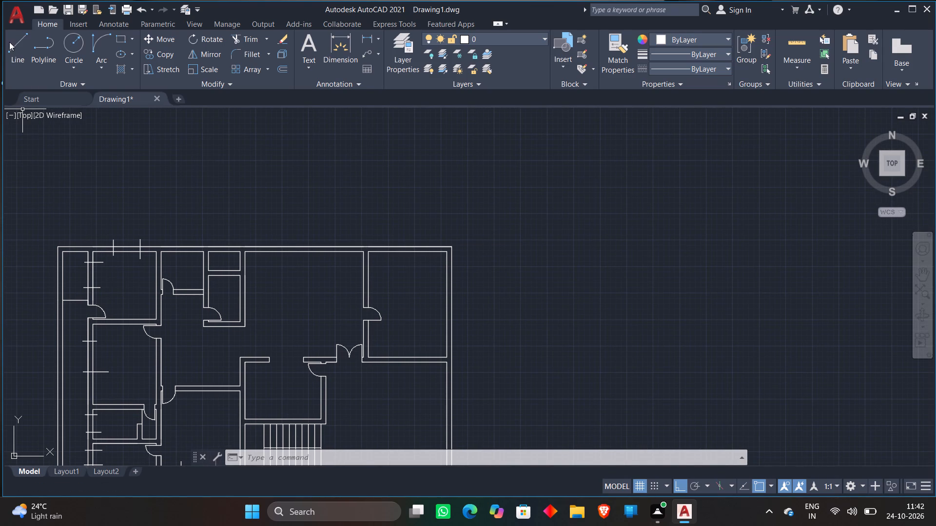
click(9, 42)
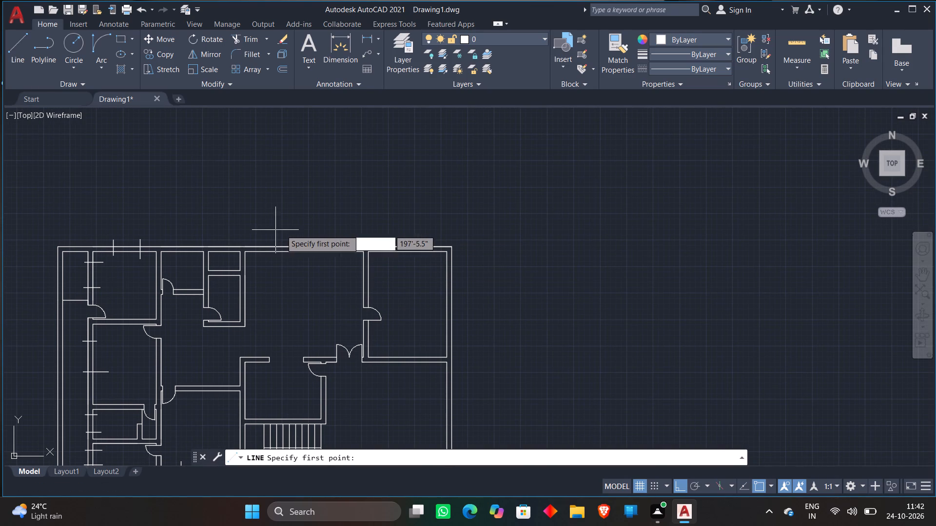
click(279, 230)
click(286, 282)
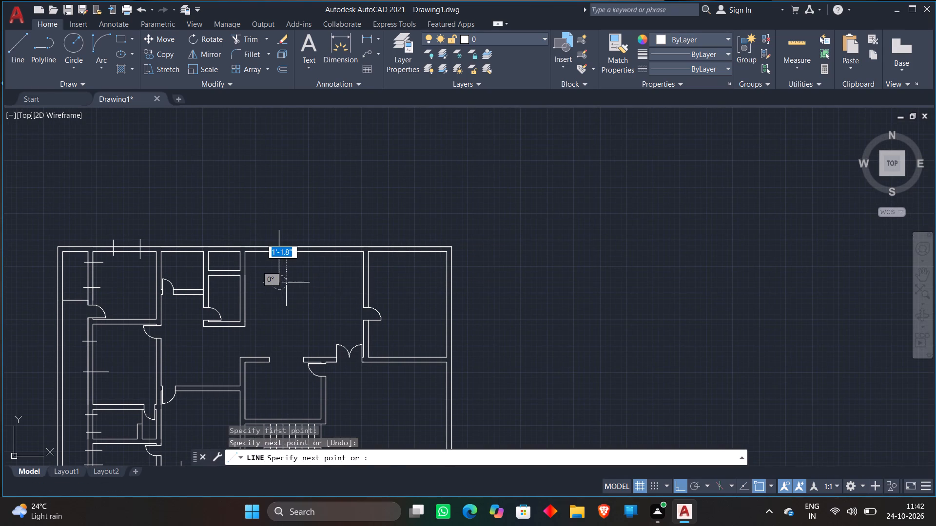
key(space)
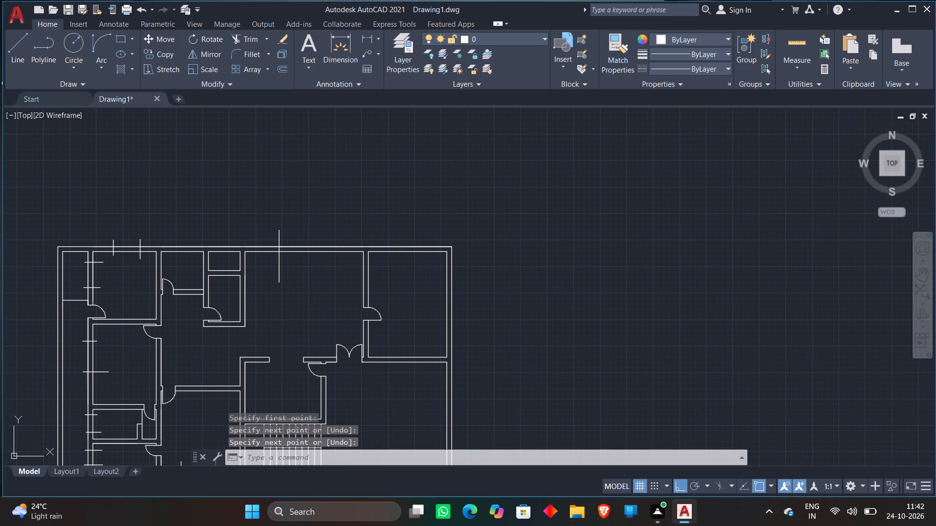
click(16, 56)
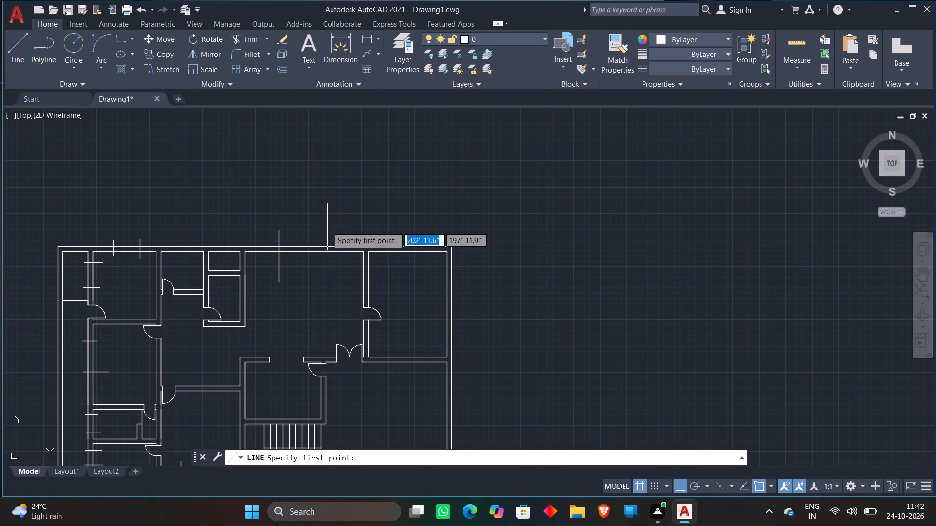
click(333, 229)
click(331, 269)
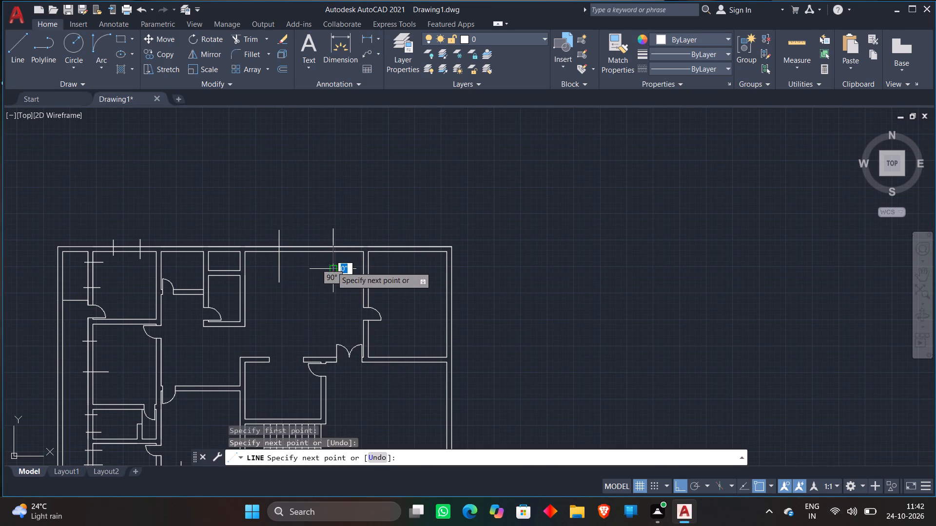
key(space)
Draw two short vertical lines across the top outer wall of the upper-right room.
key(space)
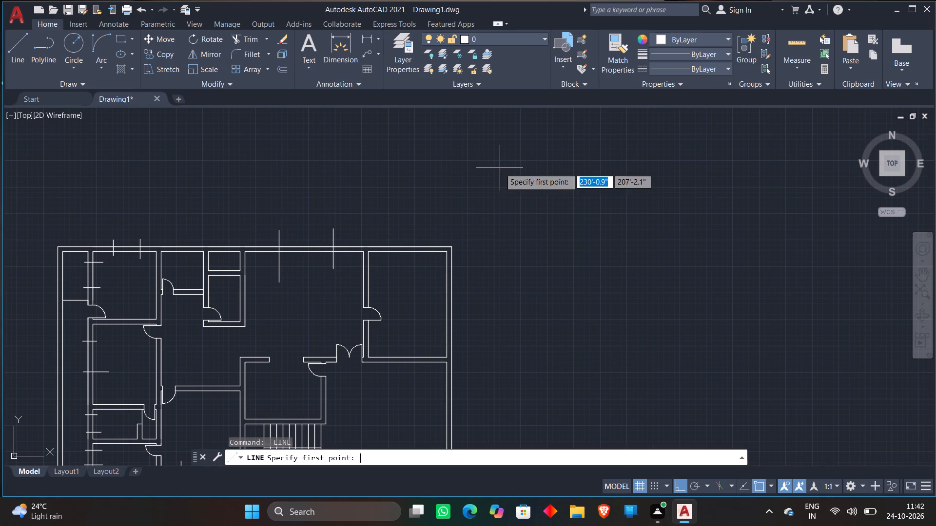
scroll(485, 211, up, 3)
scroll(335, 235, down, 2)
middle_drag(335, 235, 442, 182)
scroll(359, 231, up, 1)
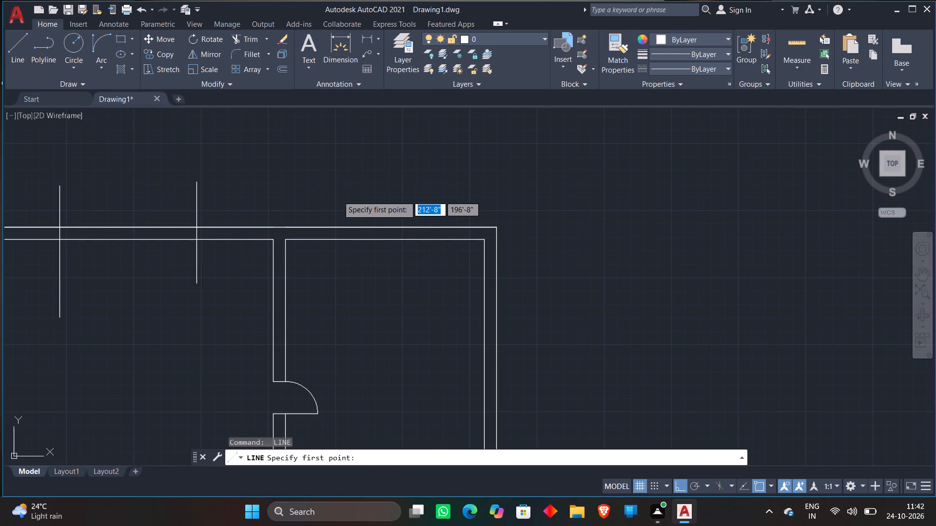
click(338, 196)
click(335, 270)
key(space)
key(space)
click(441, 194)
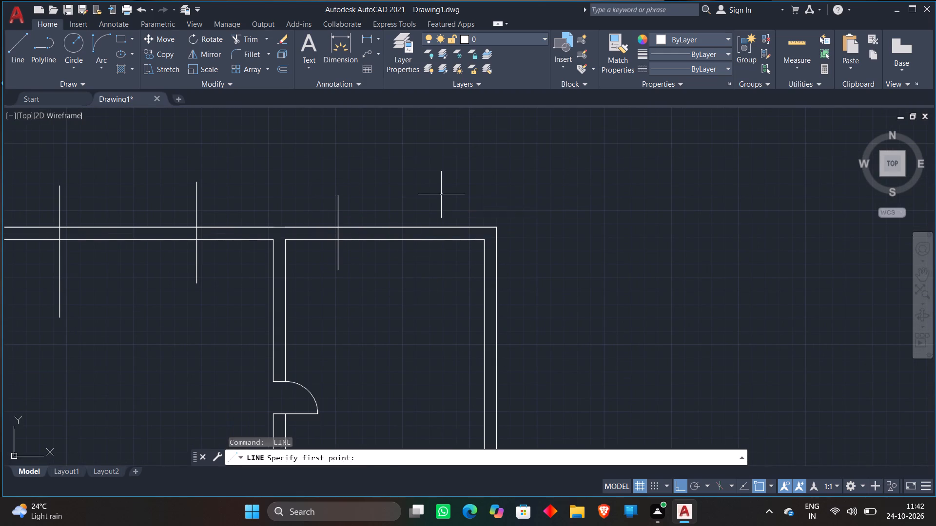
click(434, 261)
key(space)
Draw two short vertical lines across the bottom wall of the upper-right room, east of the double door.
scroll(534, 201, down, 2)
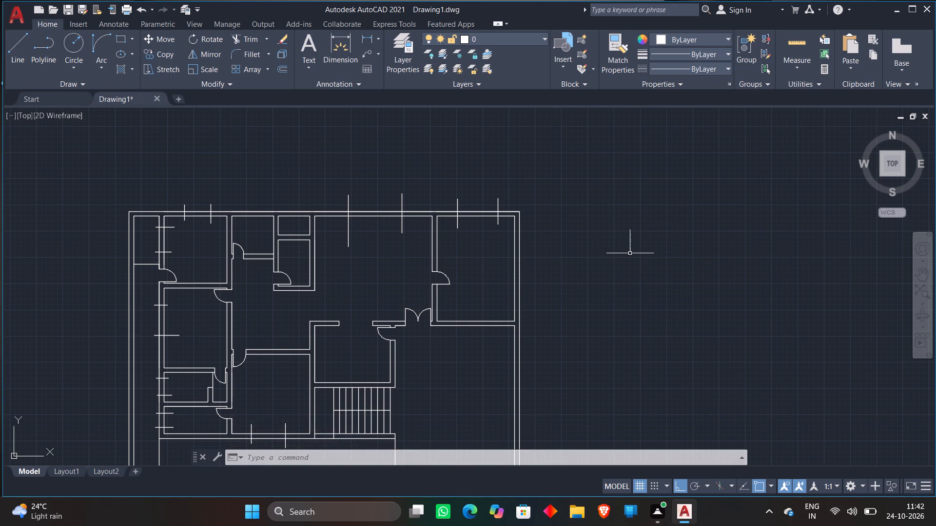
key(space)
middle_drag(630, 255, 652, 177)
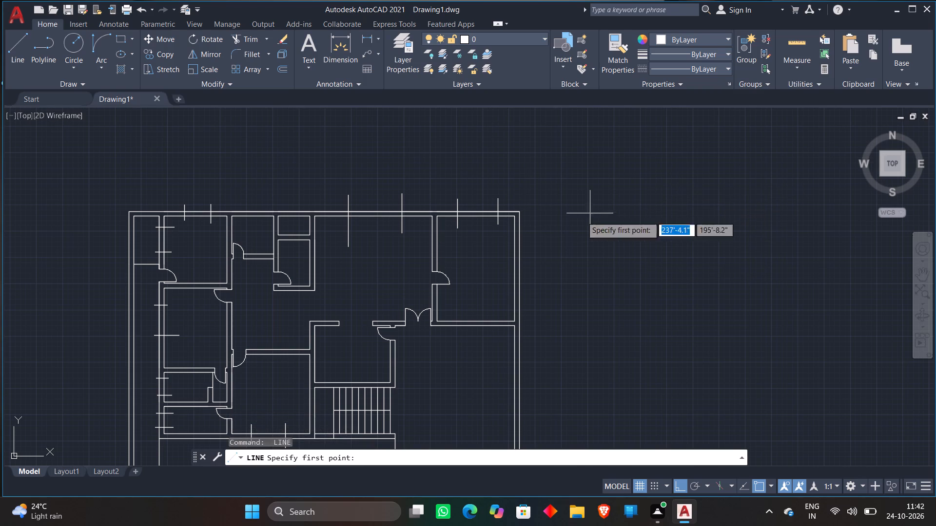
scroll(476, 247, up, 1)
middle_drag(473, 254, 478, 202)
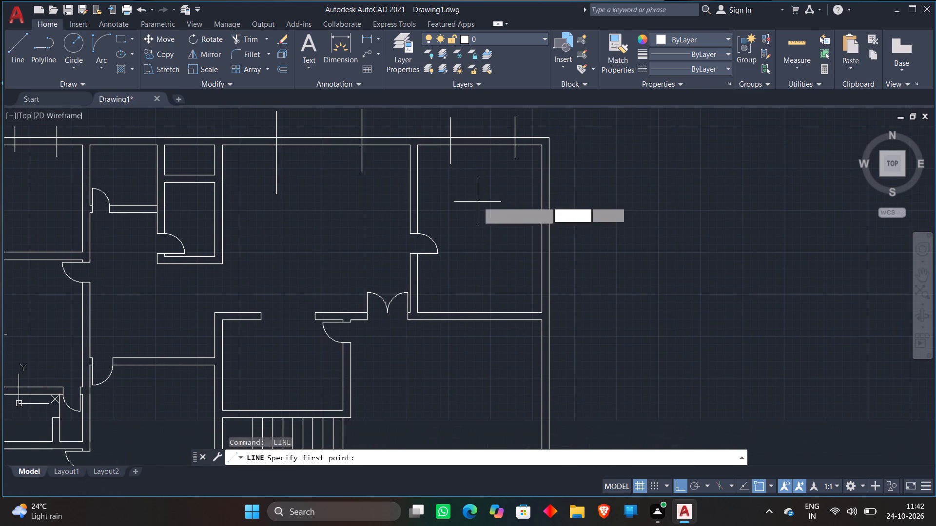
scroll(448, 273, up, 1)
click(458, 297)
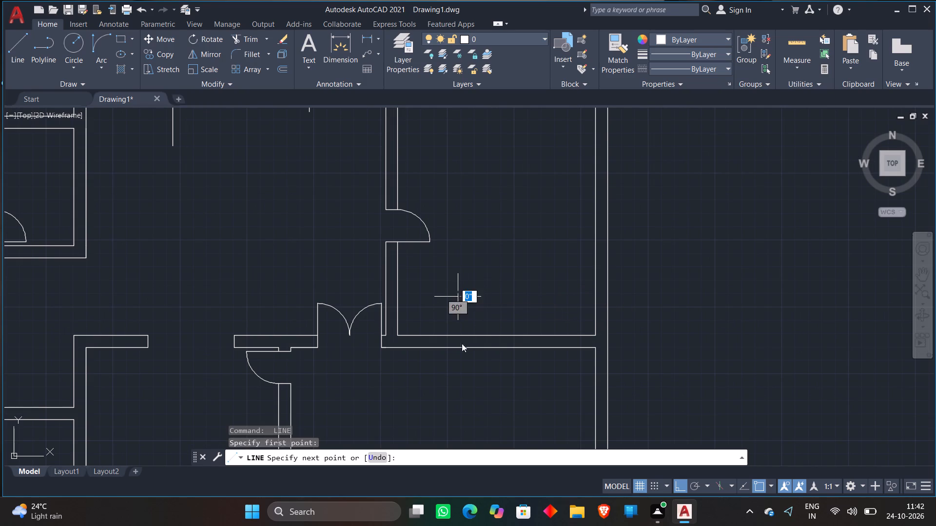
click(448, 371)
key(space)
key(space)
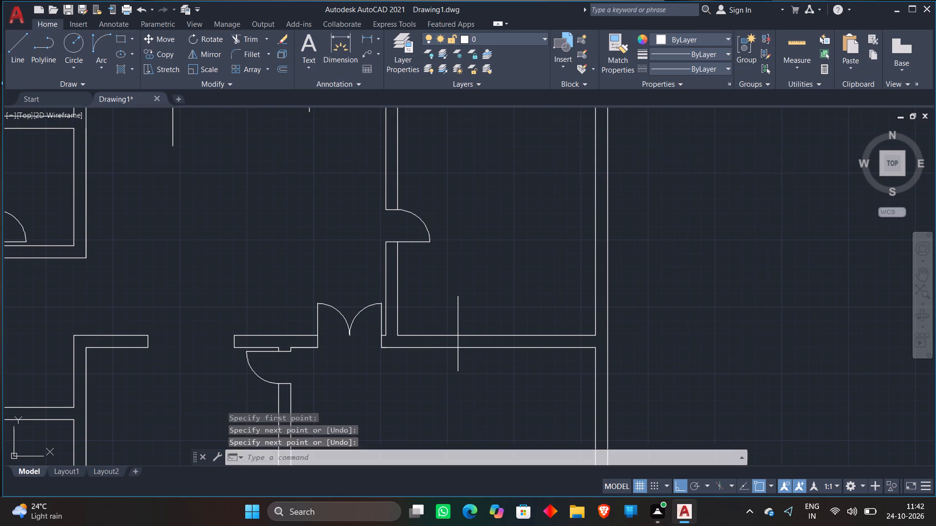
click(550, 306)
click(544, 379)
key(space)
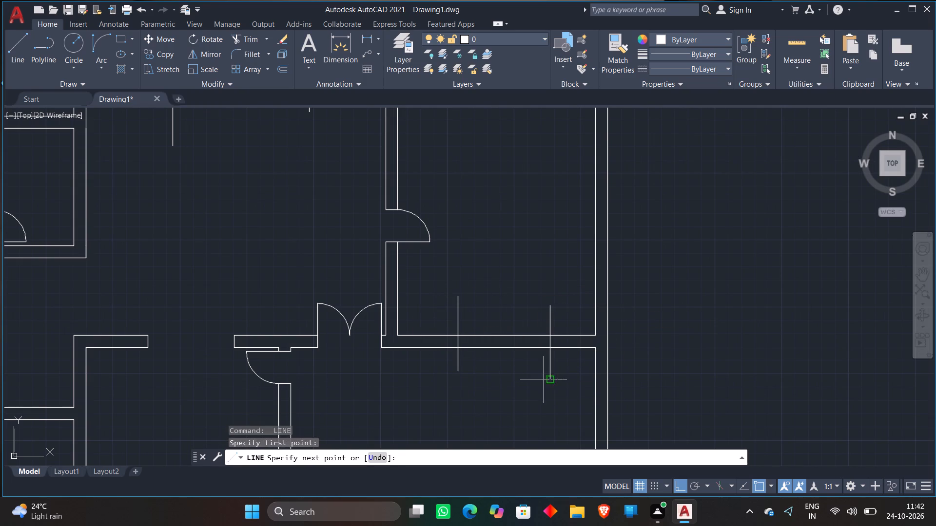
Trim the overhanging ends of the two horizontal opening lines on the upper-left room's west wall back to the wall faces.
scroll(542, 373, down, 3)
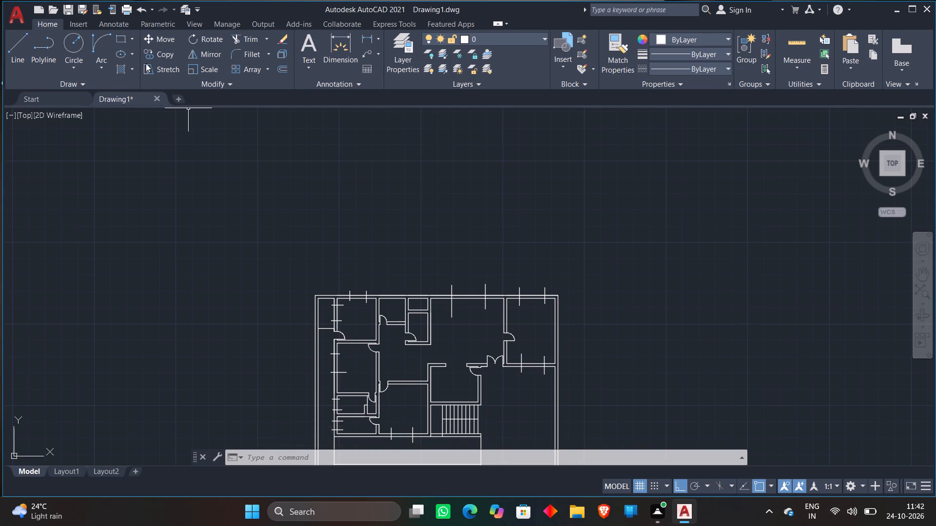
click(243, 36)
scroll(307, 147, down, 1)
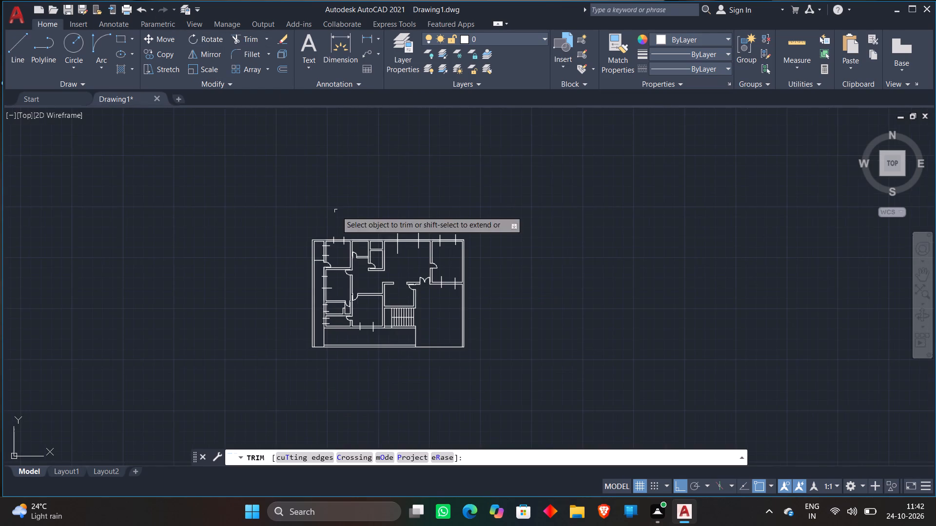
middle_drag(336, 211, 339, 109)
scroll(315, 146, up, 2)
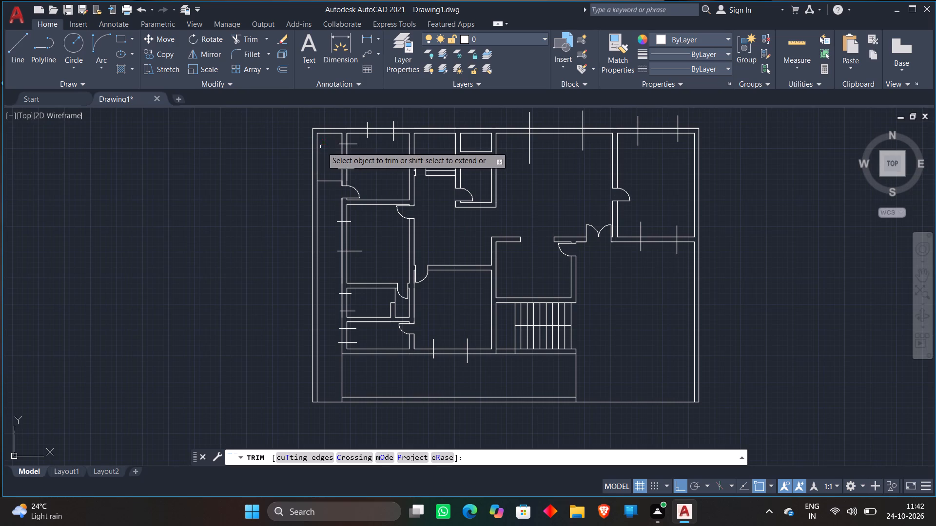
middle_drag(258, 150, 184, 201)
scroll(305, 200, up, 2)
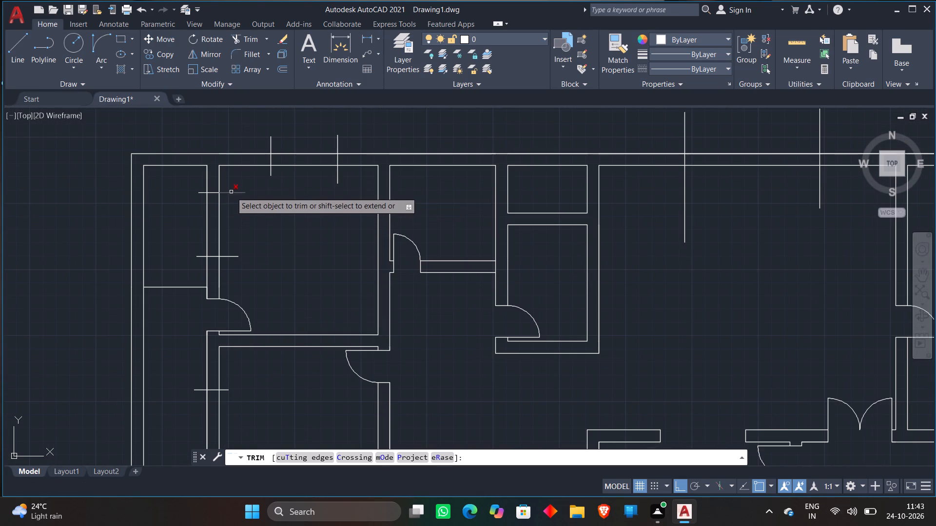
click(231, 191)
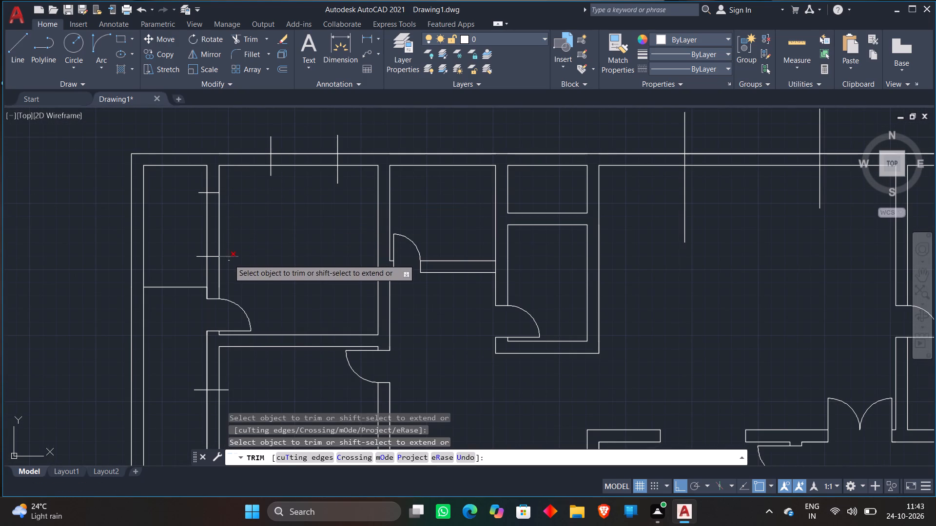
click(229, 259)
click(234, 275)
click(234, 255)
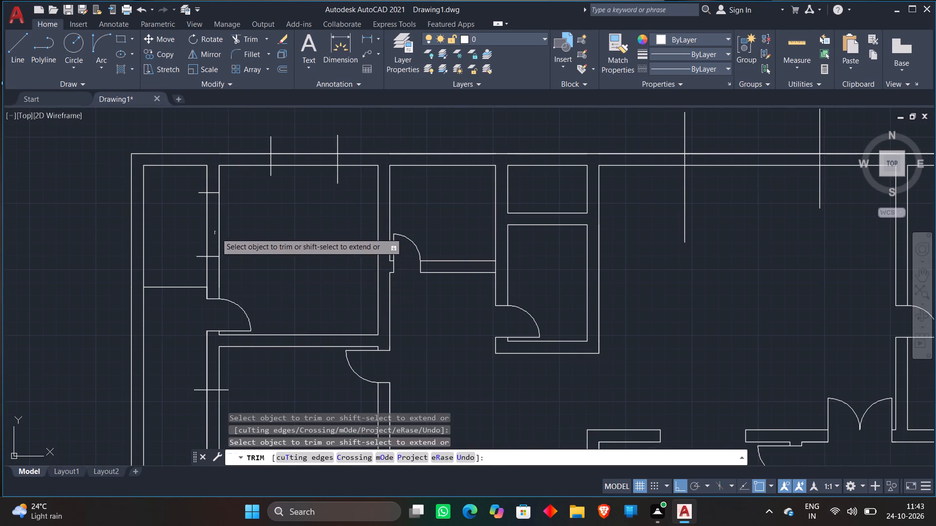
click(203, 192)
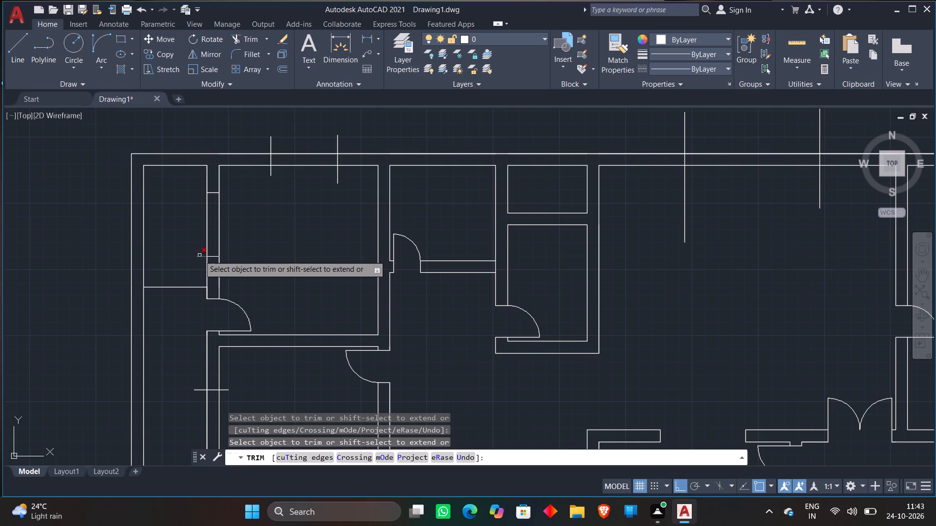
click(199, 255)
key(space)
Draw a vertical centre line within the opening in the upper-left room's west wall and extend it to the opening's lower line.
scroll(319, 168, up, 2)
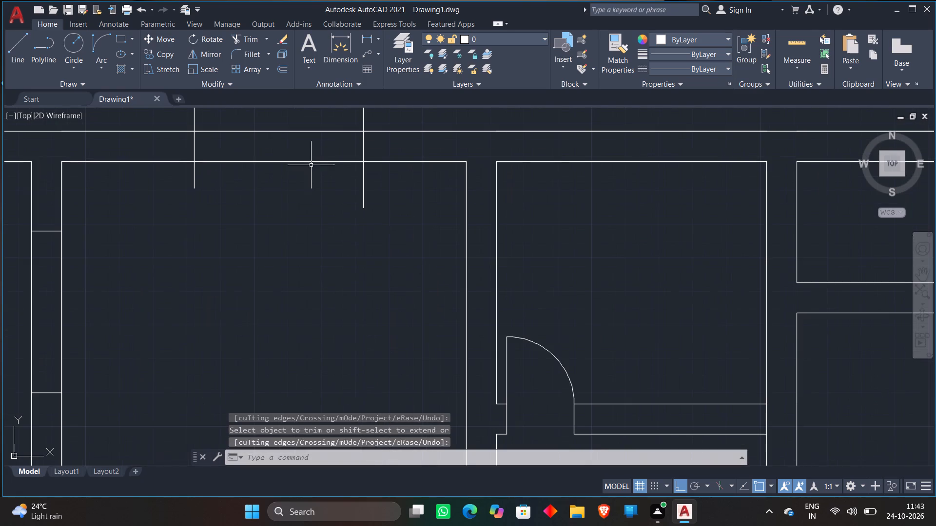
click(19, 42)
scroll(196, 239, down, 2)
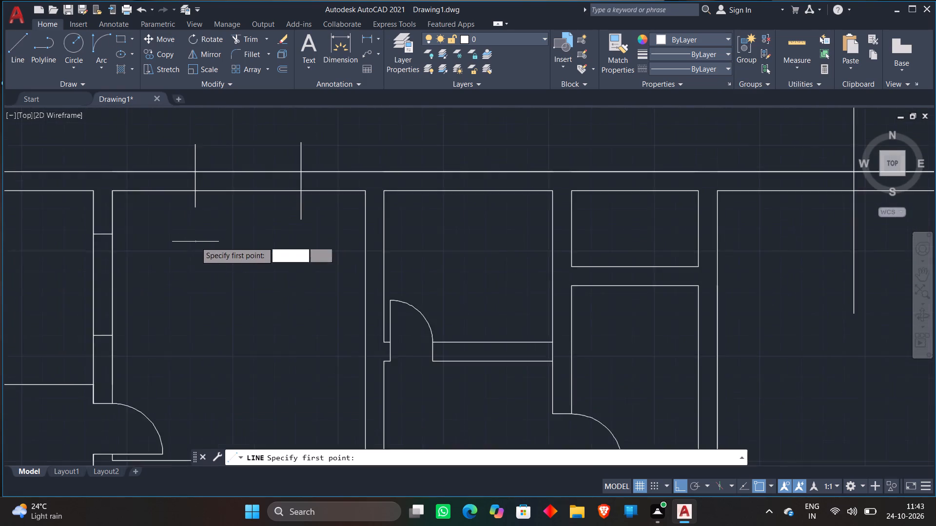
middle_drag(189, 248, 244, 220)
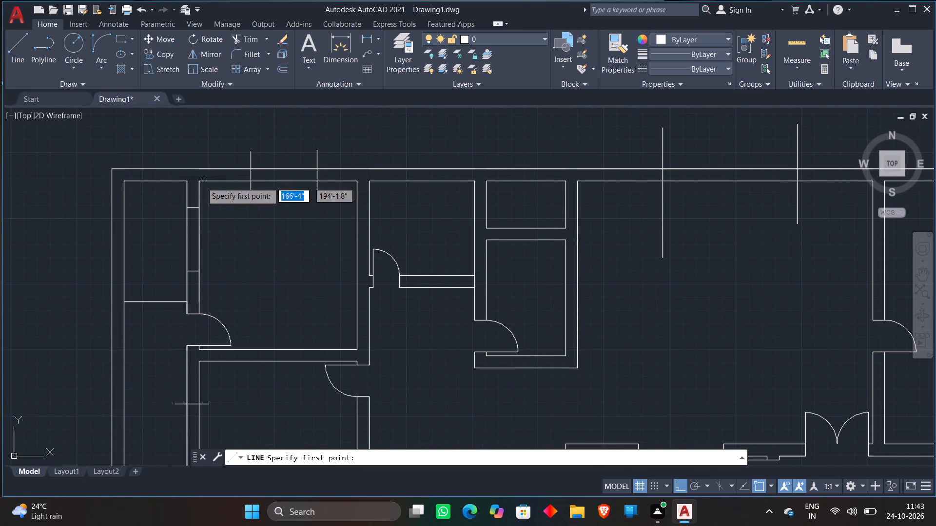
scroll(188, 205, up, 1)
click(194, 212)
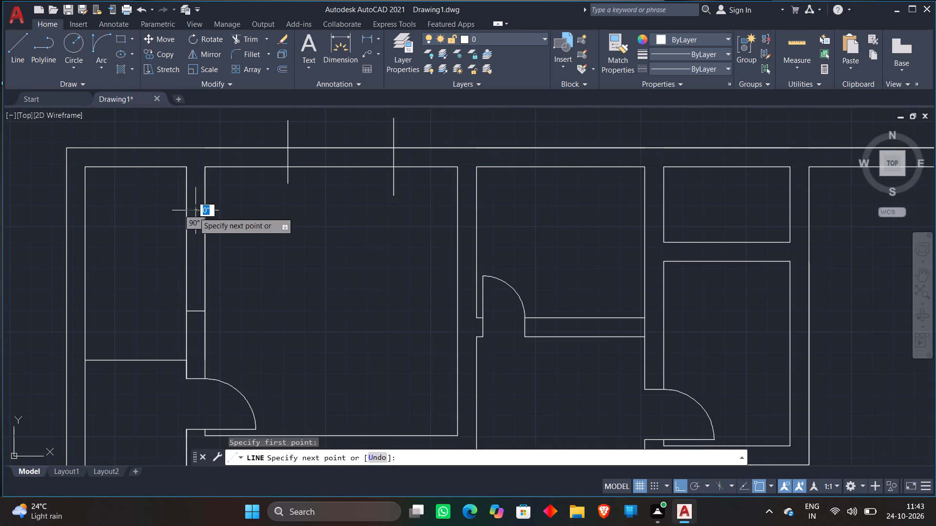
scroll(205, 244, up, 2)
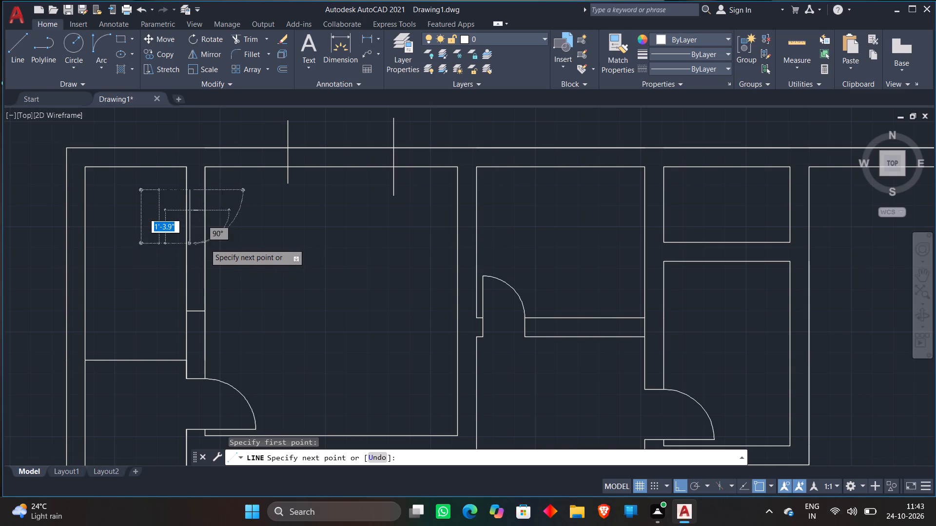
click(193, 233)
key(space)
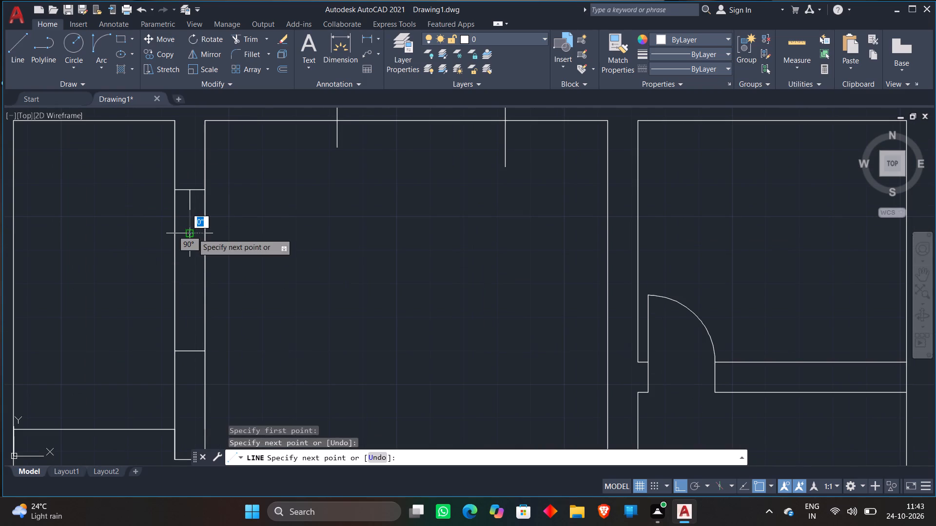
text(EX)
key(space)
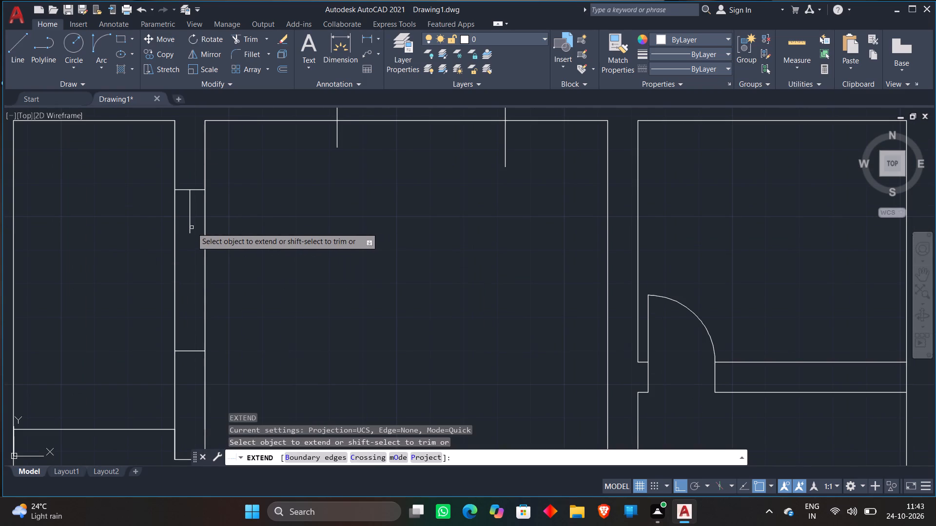
click(191, 225)
key(space)
Trim the overhanging ends of the two vertical opening lines on the upper-left room's top wall back to the wall faces.
scroll(326, 225, down, 2)
middle_drag(334, 224, 275, 263)
text(TR)
key(space)
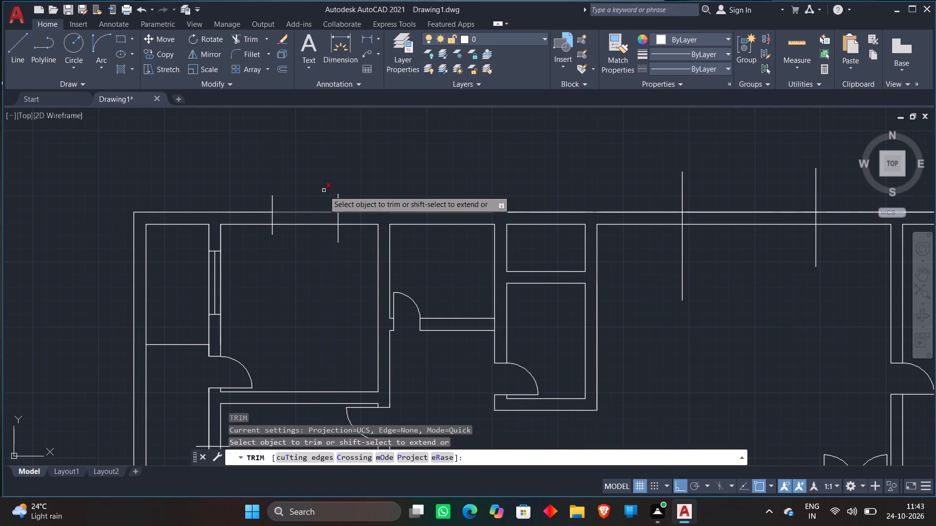
scroll(324, 190, up, 2)
click(156, 236)
click(501, 221)
click(154, 290)
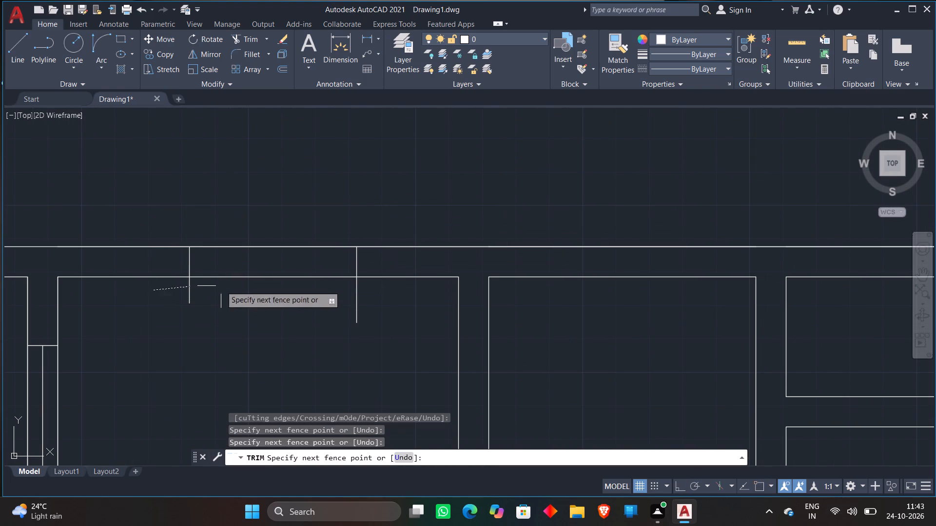
click(372, 295)
key(space)
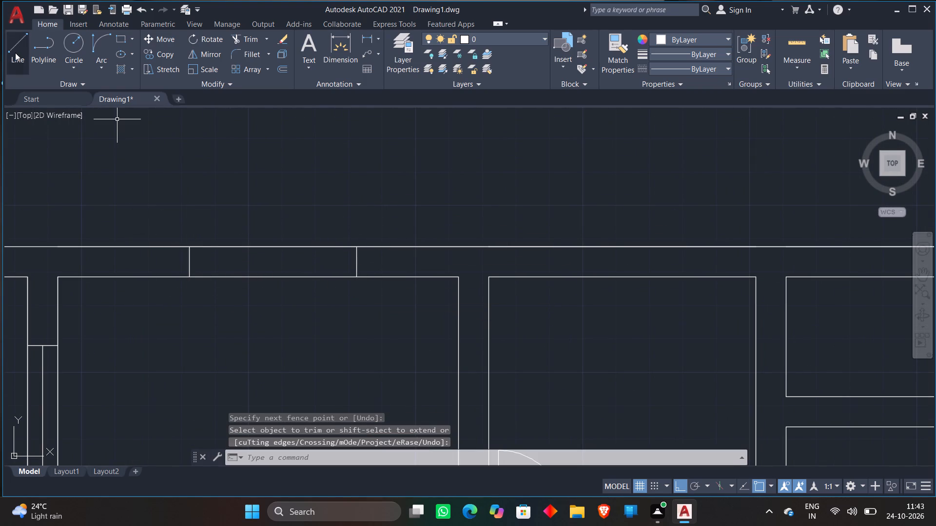
Draw a horizontal centre line within the upper-left room's top-wall opening and extend it to the opening's east line.
click(15, 53)
scroll(208, 267, up, 2)
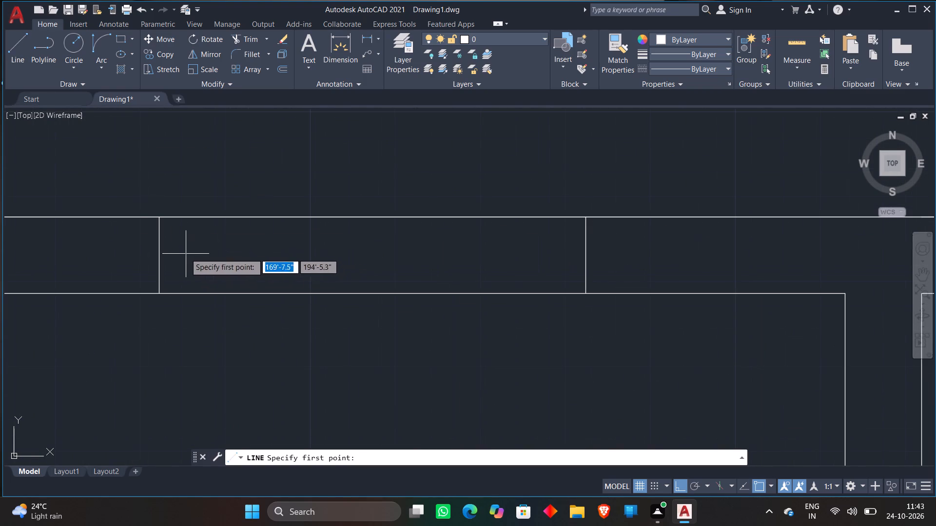
click(157, 254)
click(216, 254)
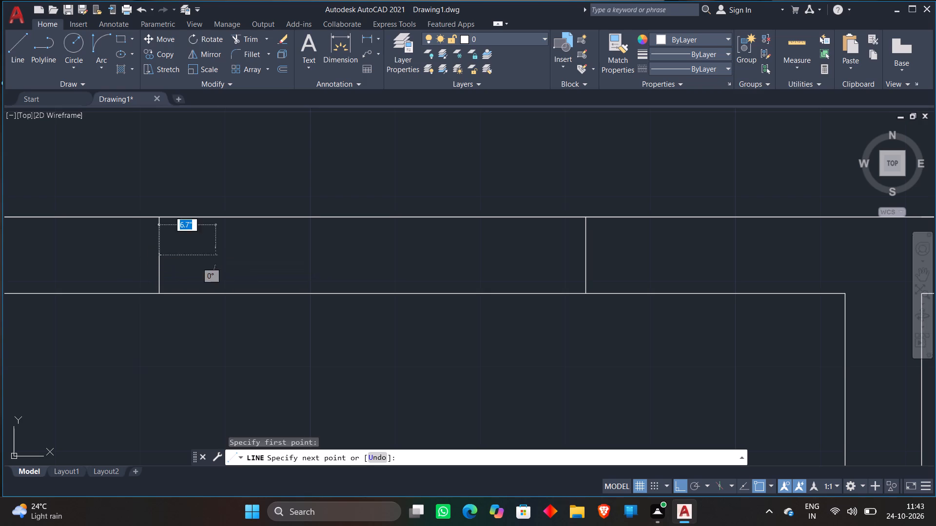
key(space)
text(EX)
key(space)
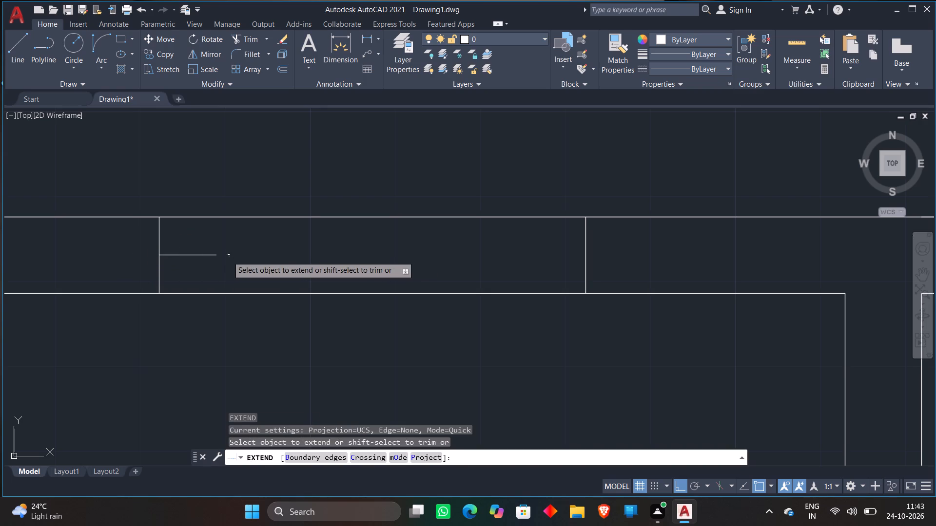
click(210, 257)
key(space)
Trim the overhanging ends of the two vertical opening lines on the large central room's top wall back to the wall faces.
scroll(292, 254, down, 3)
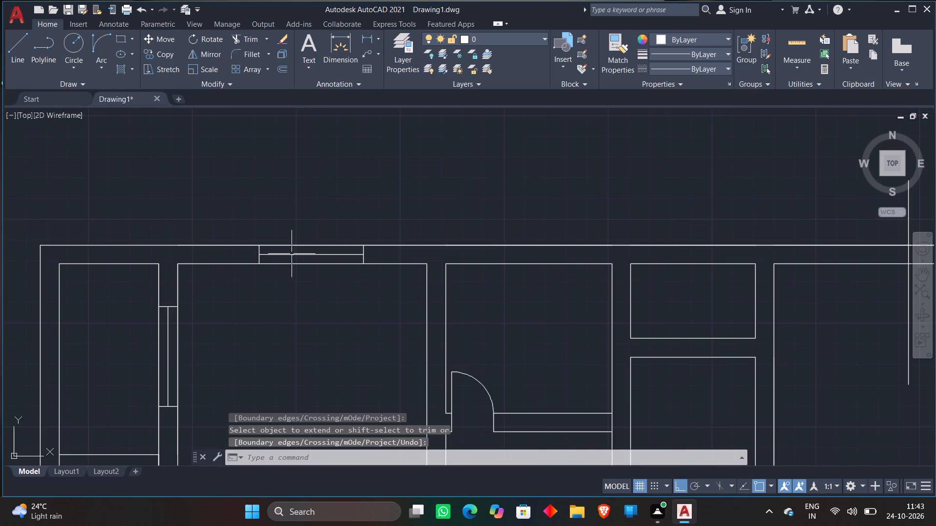
scroll(292, 254, down, 2)
middle_drag(383, 280, 70, 307)
scroll(260, 254, up, 2)
text(TR)
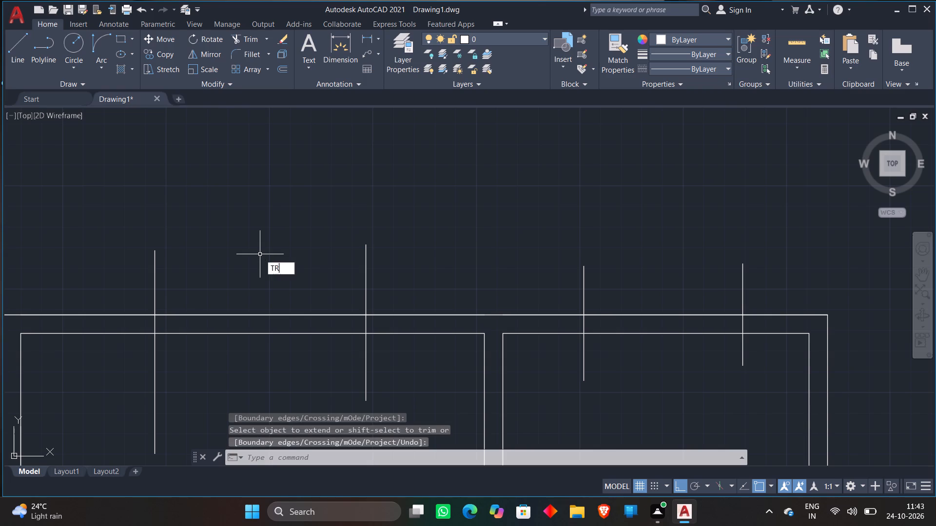
key(space)
click(130, 284)
click(466, 263)
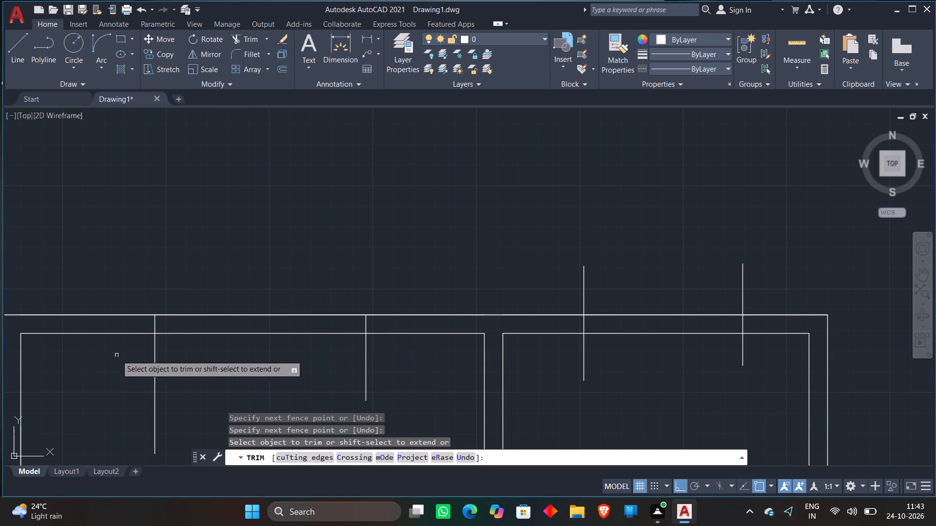
click(116, 355)
click(409, 366)
key(space)
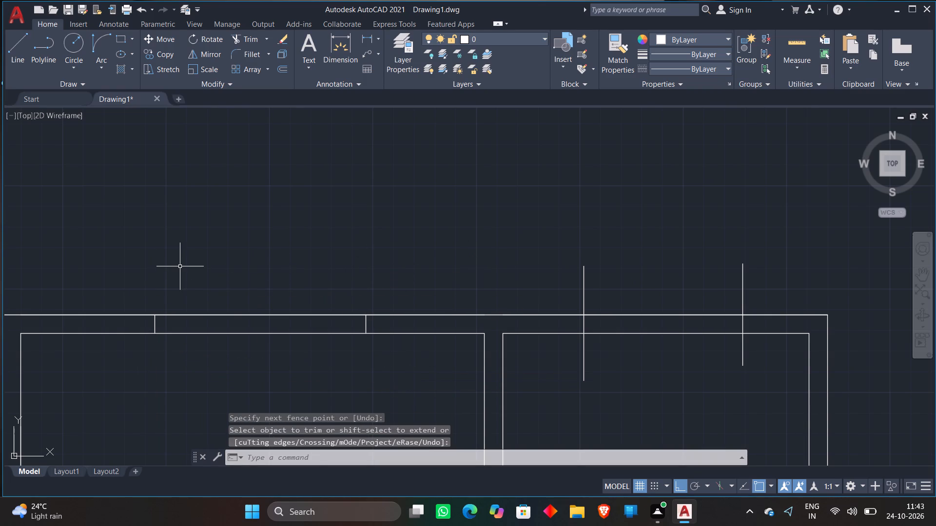
Draw a horizontal centre line from the west line of the large central room's top-wall opening and extend it to the east line.
click(11, 46)
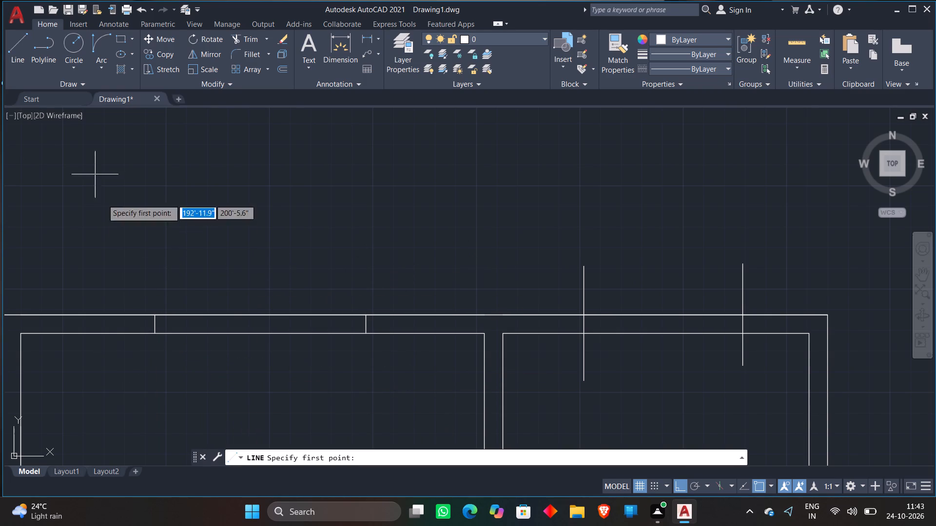
scroll(149, 324, up, 3)
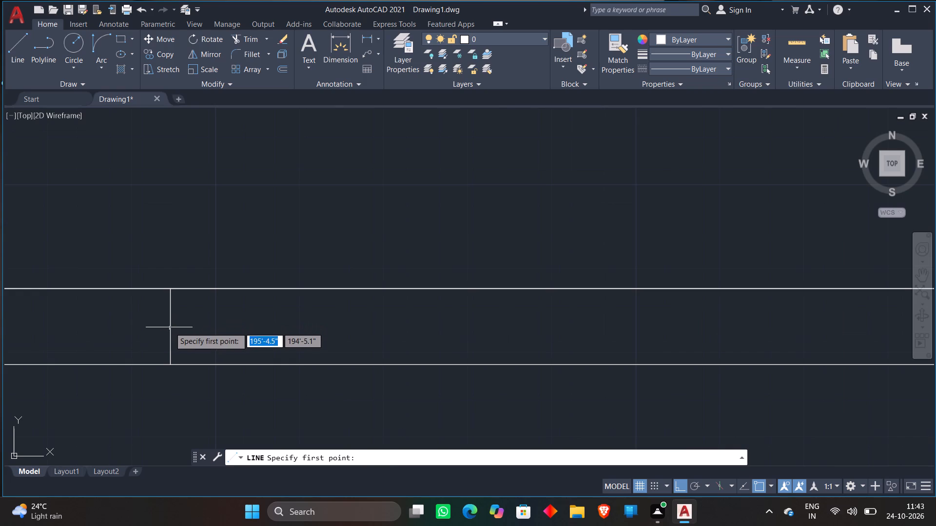
click(170, 326)
click(305, 324)
key(space)
scroll(330, 317, down, 3)
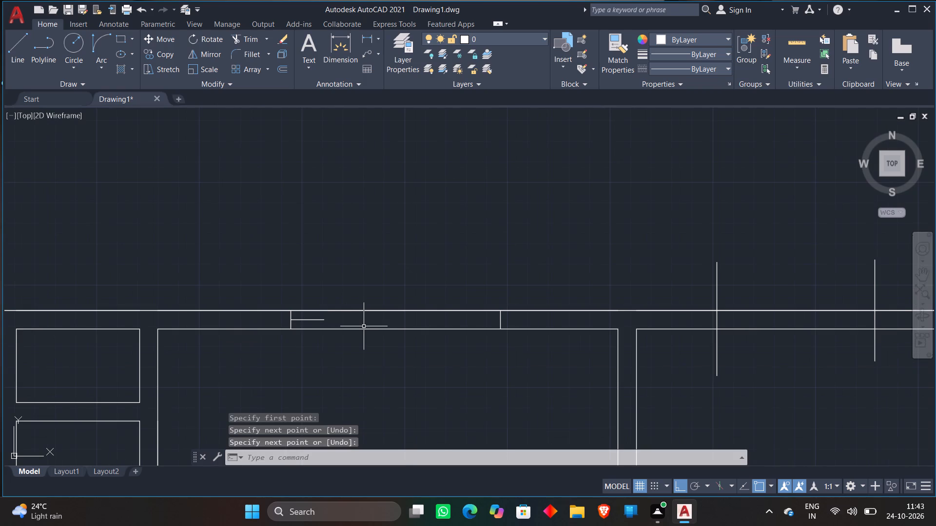
key(e)
key(x)
key(space)
click(315, 320)
key(space)
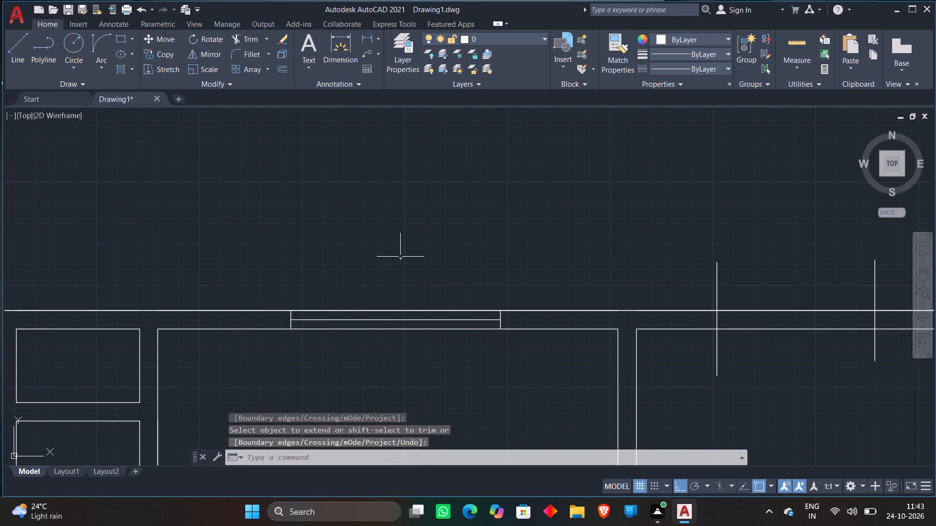
Trim the overhanging ends of the two vertical opening lines on the upper-right room's top wall back to the wall faces.
scroll(401, 257, down, 3)
middle_drag(416, 254, 233, 252)
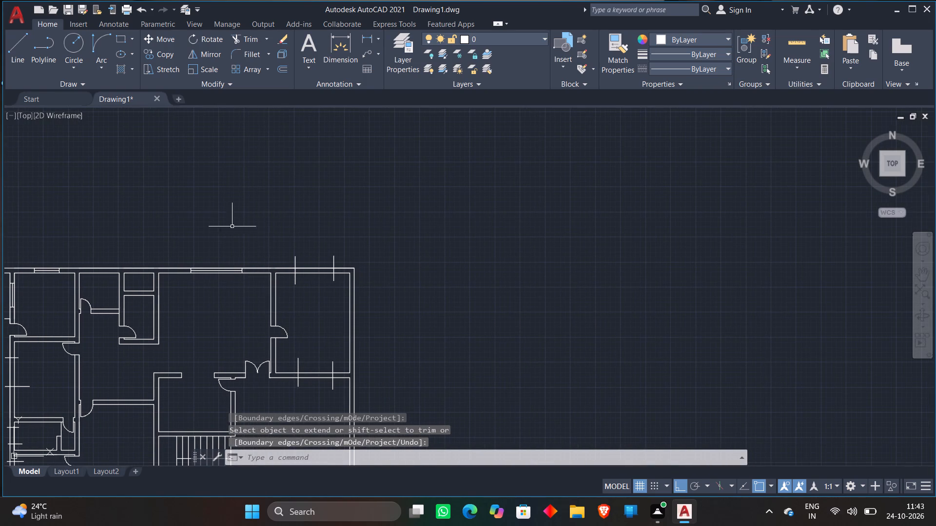
scroll(321, 253, up, 2)
text(TR)
key(space)
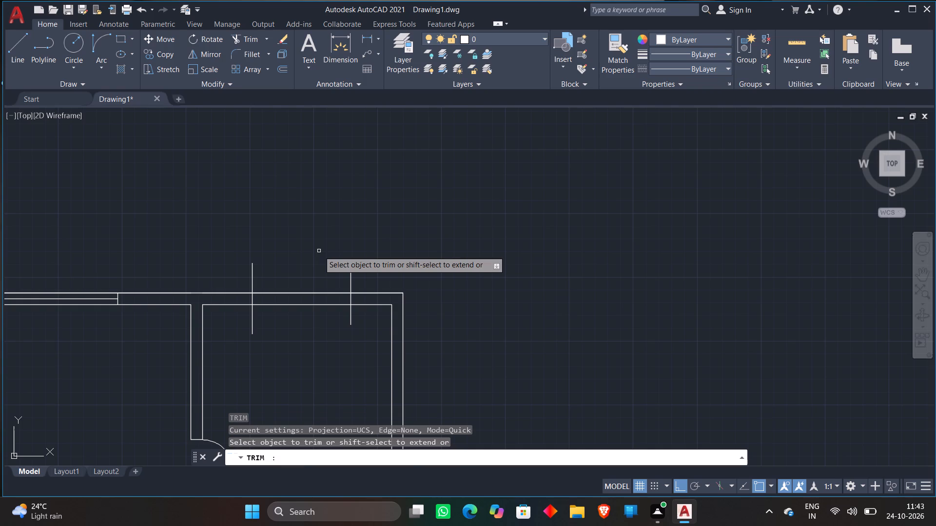
click(244, 275)
click(382, 269)
scroll(253, 325, up, 1)
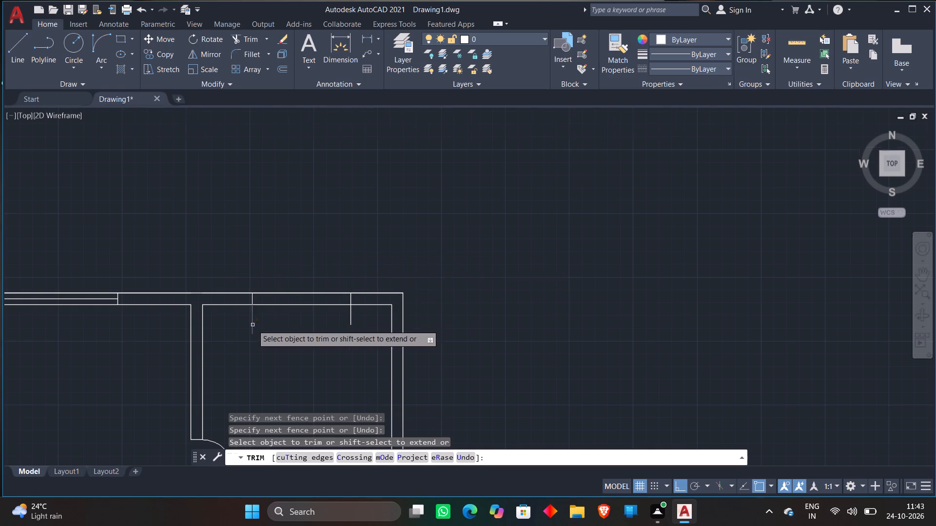
scroll(253, 325, up, 1)
click(229, 309)
click(514, 306)
key(space)
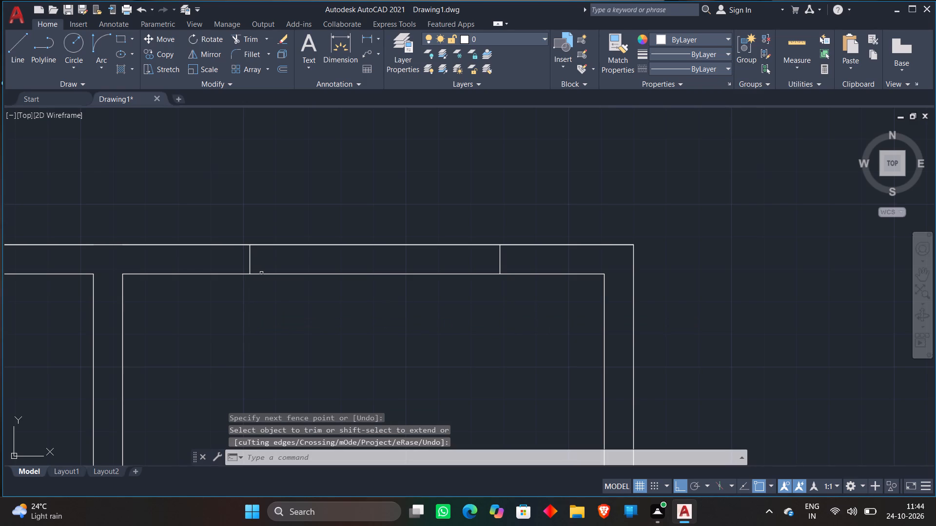
Draw a horizontal centre line from the west line of the upper-right room's top-wall opening and extend it to the east line.
click(14, 39)
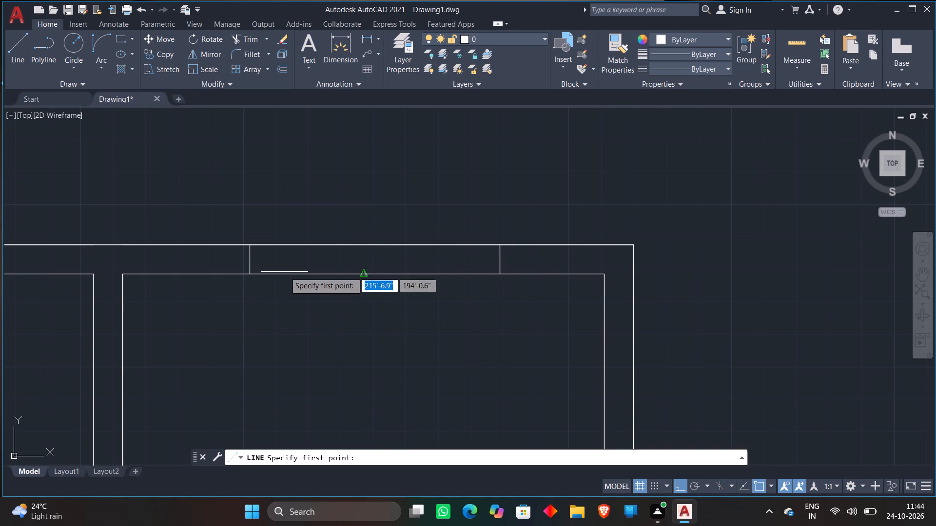
click(250, 259)
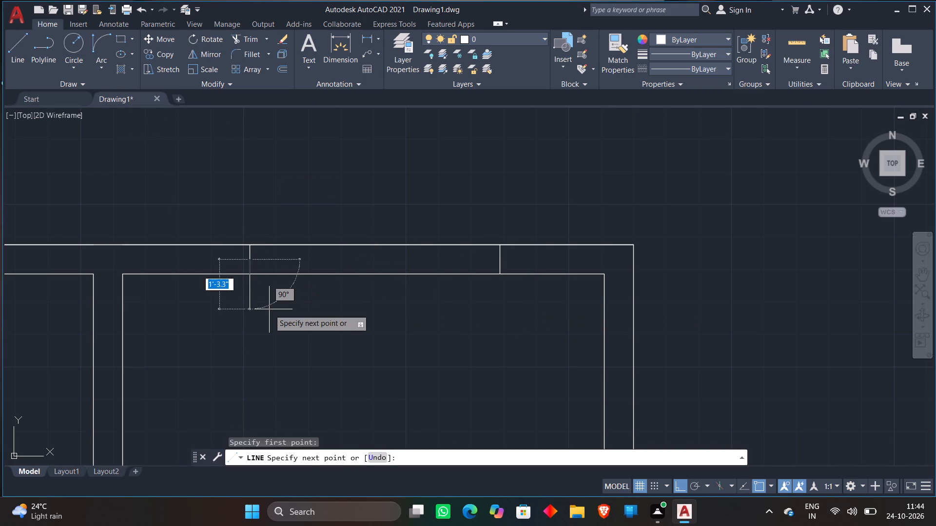
click(369, 256)
key(space)
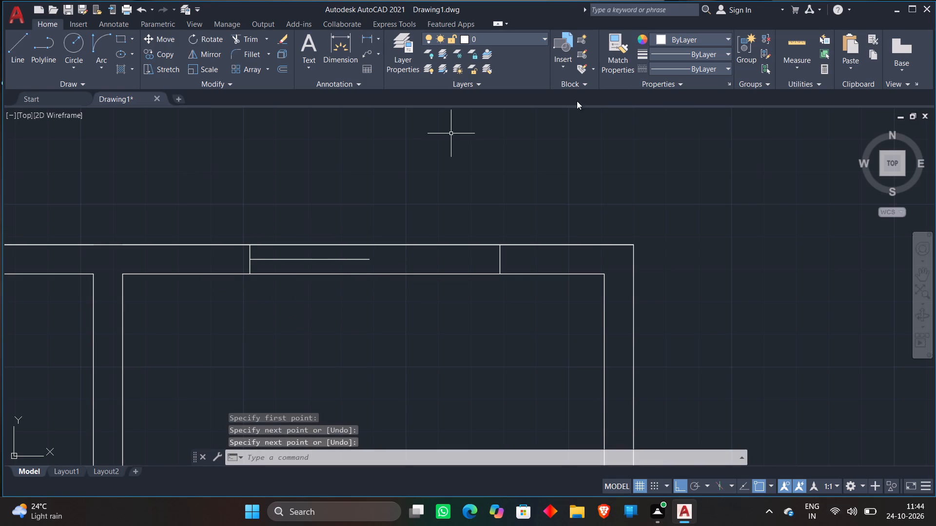
text(EX)
key(space)
click(363, 261)
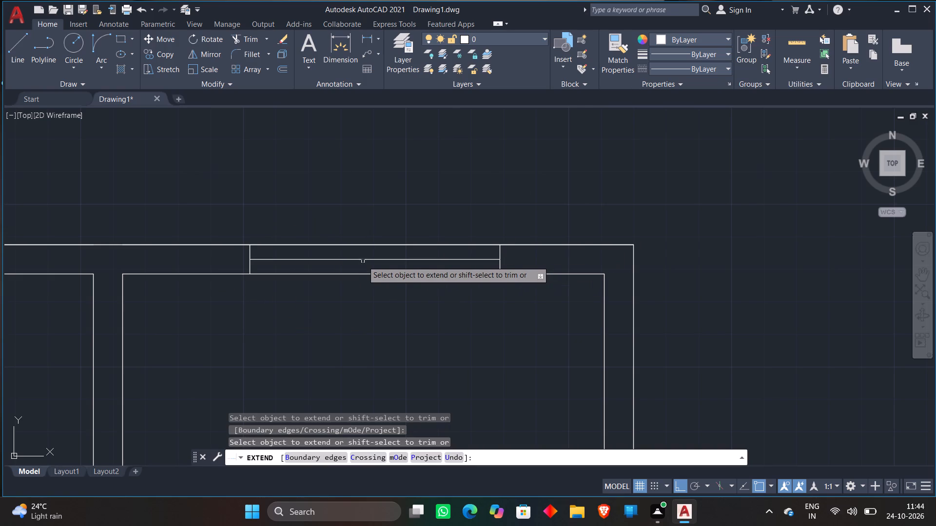
key(Escape)
Trim the overhanging ends of the two vertical opening lines on the upper-right room's bottom wall back to the wall faces.
scroll(488, 186, down, 2)
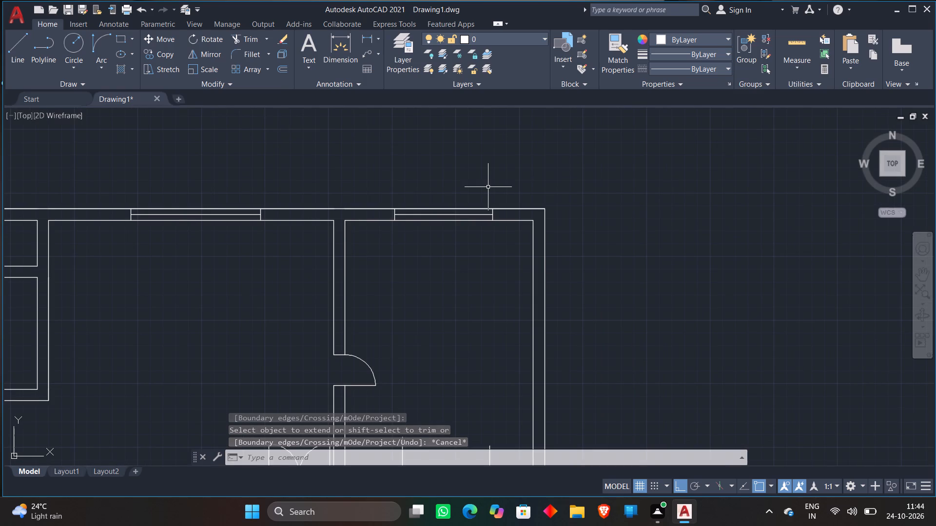
scroll(458, 56, down, 1)
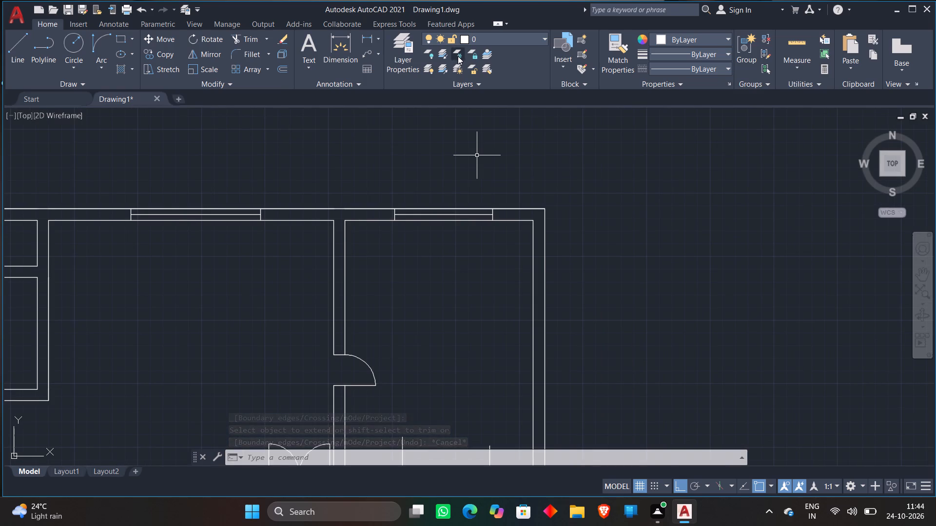
scroll(458, 56, down, 1)
scroll(479, 183, down, 1)
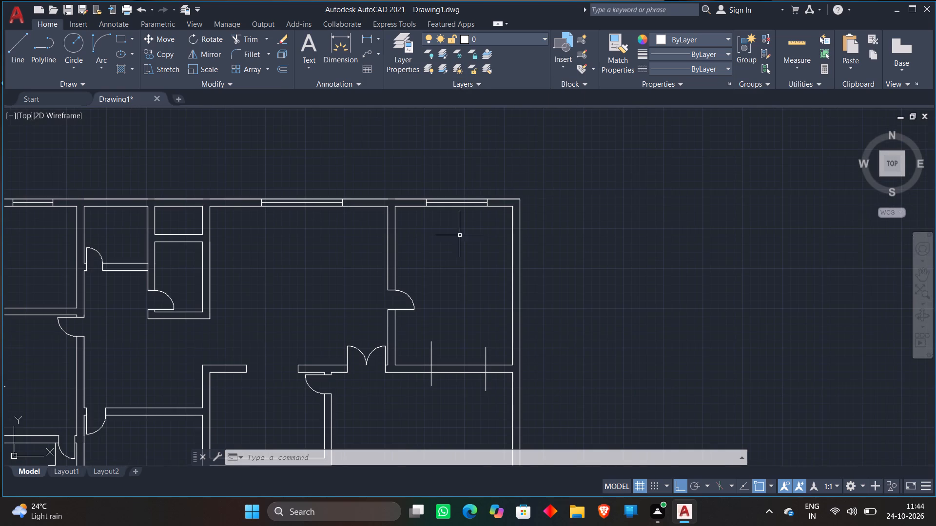
middle_drag(449, 261, 463, 188)
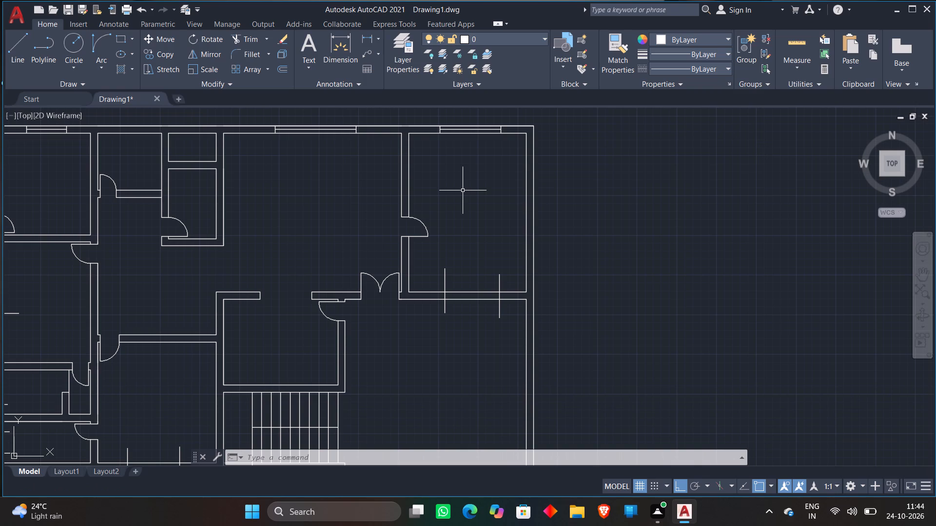
scroll(395, 131, down, 2)
scroll(326, 139, up, 1)
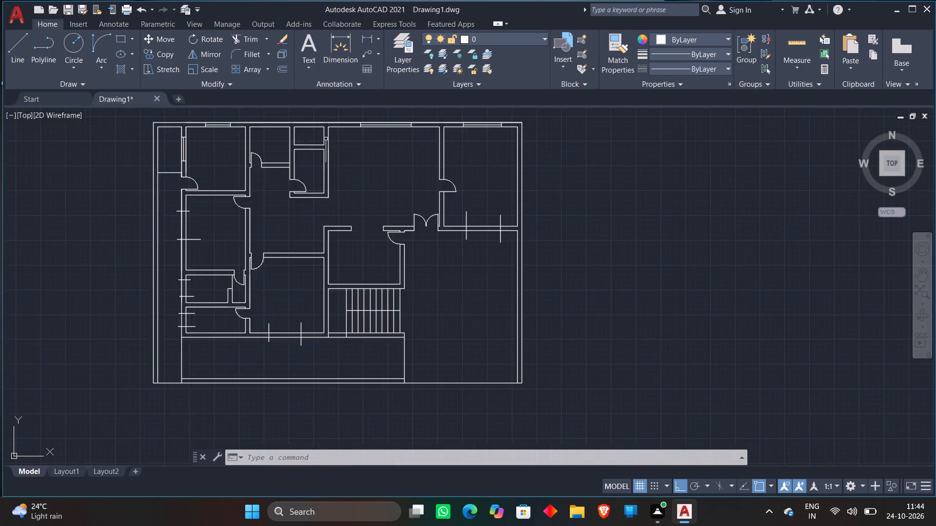
scroll(326, 139, up, 1)
scroll(382, 155, up, 1)
scroll(473, 173, down, 1)
middle_drag(473, 173, 386, 185)
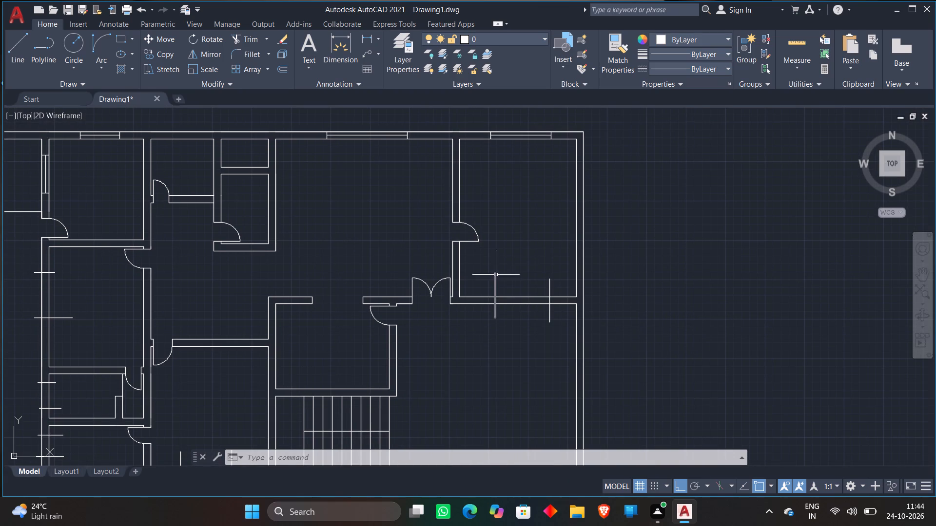
key(t)
text(R)
key(space)
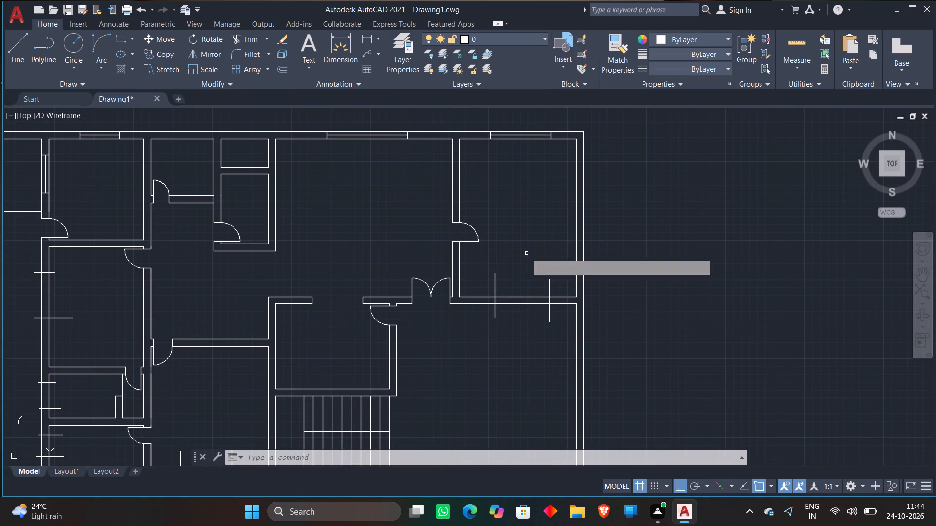
scroll(473, 320, up, 1)
click(483, 265)
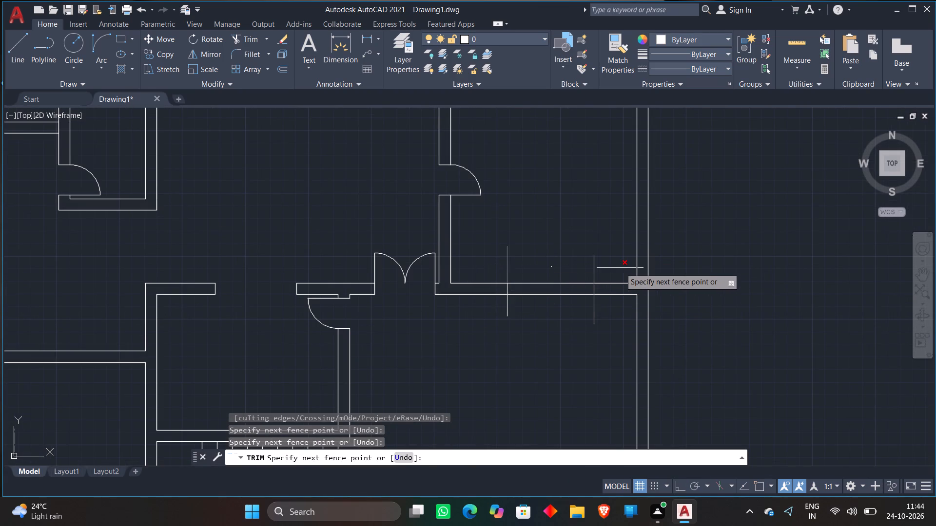
click(614, 268)
click(492, 303)
click(604, 308)
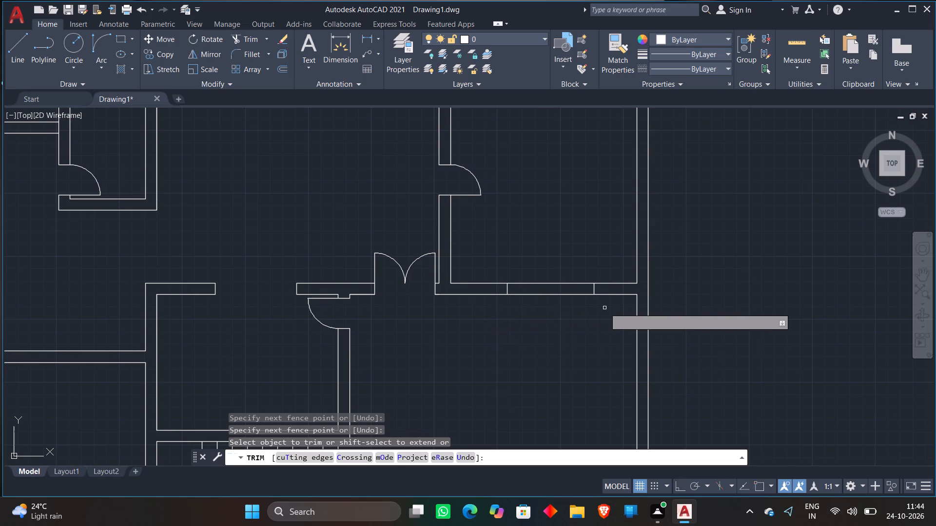
key(space)
Draw a horizontal centre line within the upper-right room's bottom-wall opening and extend it to the opening's east line.
key(l)
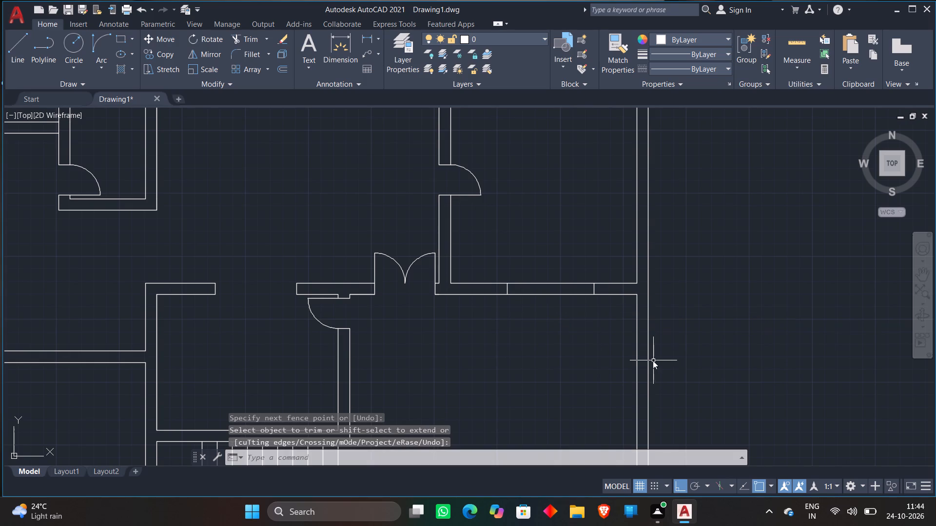
key(space)
scroll(507, 277, up, 3)
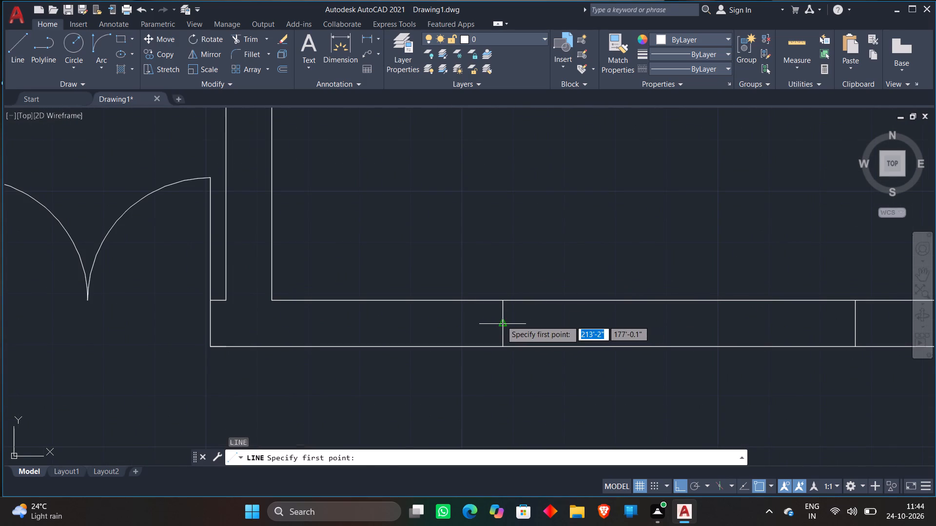
click(501, 320)
click(576, 321)
key(Escape)
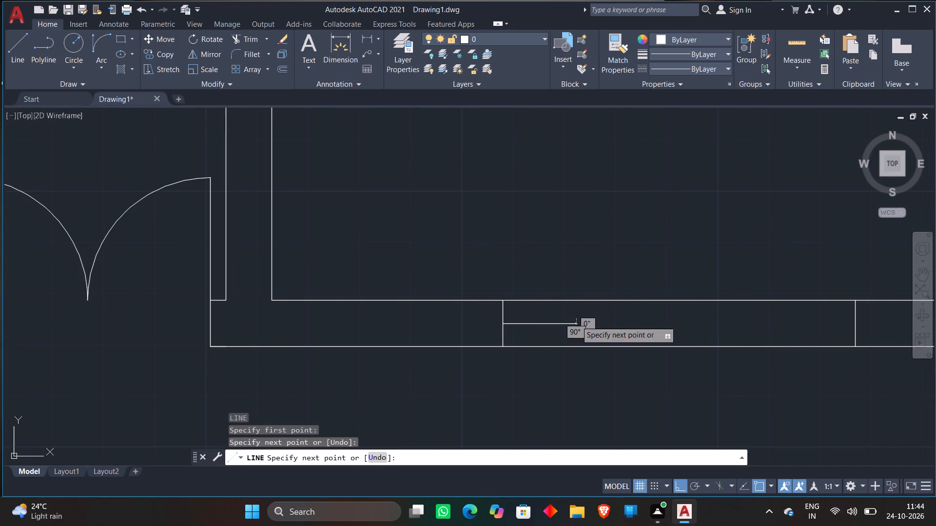
text(EX)
key(space)
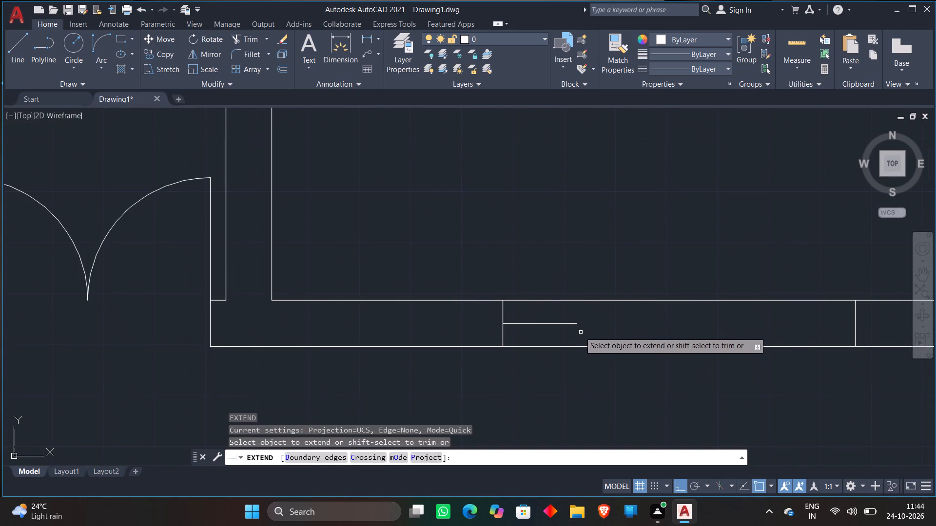
click(563, 324)
key(space)
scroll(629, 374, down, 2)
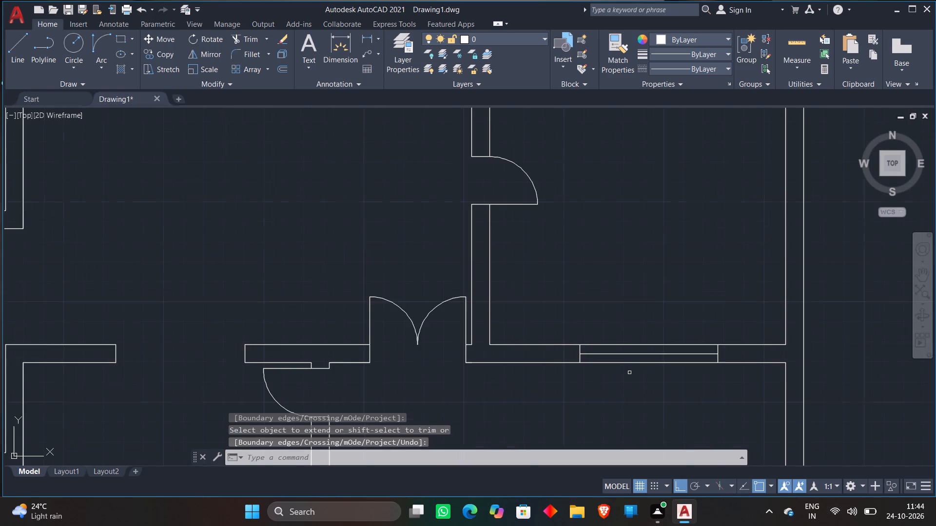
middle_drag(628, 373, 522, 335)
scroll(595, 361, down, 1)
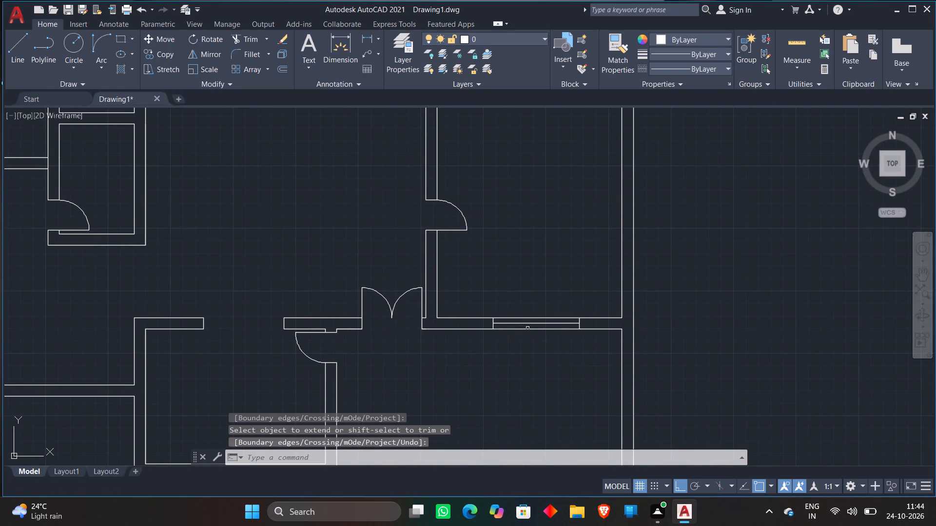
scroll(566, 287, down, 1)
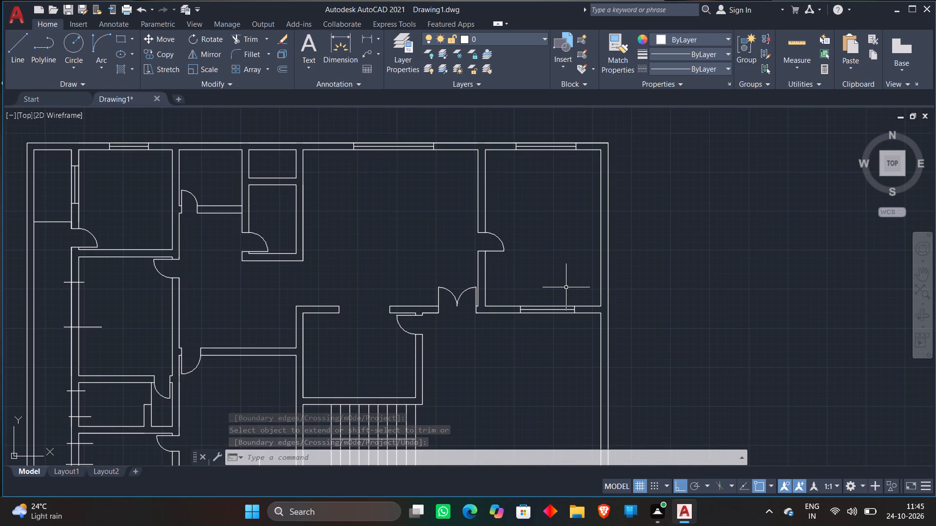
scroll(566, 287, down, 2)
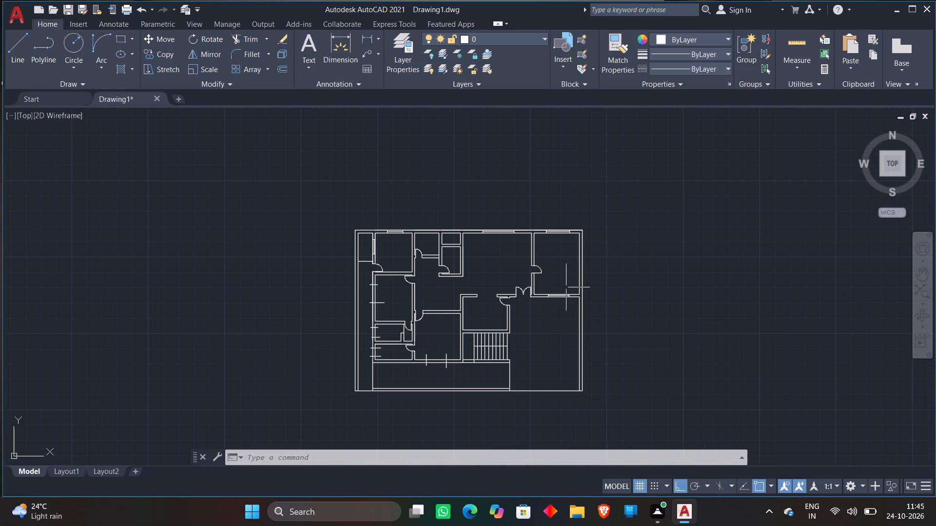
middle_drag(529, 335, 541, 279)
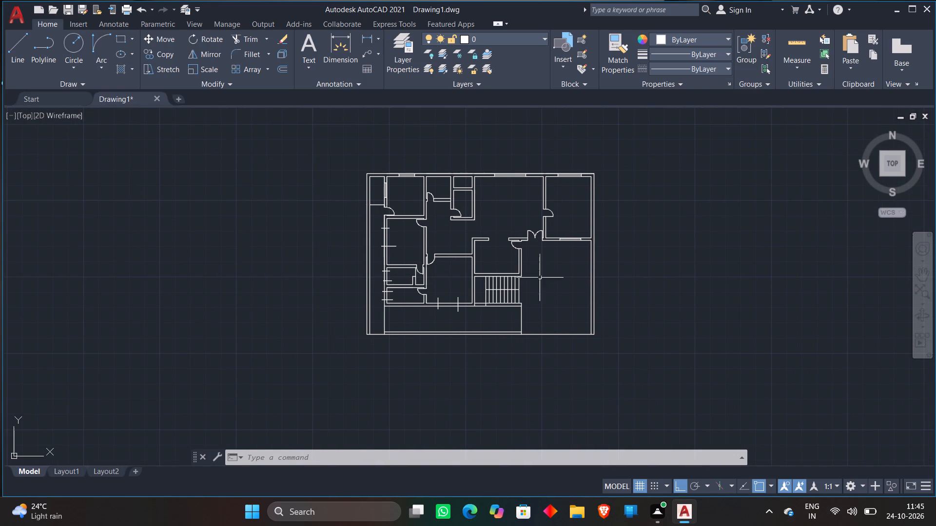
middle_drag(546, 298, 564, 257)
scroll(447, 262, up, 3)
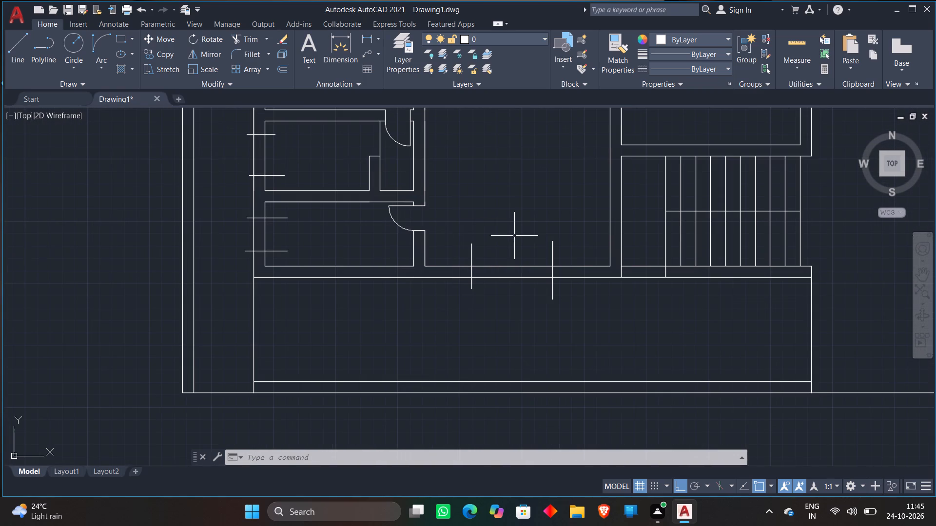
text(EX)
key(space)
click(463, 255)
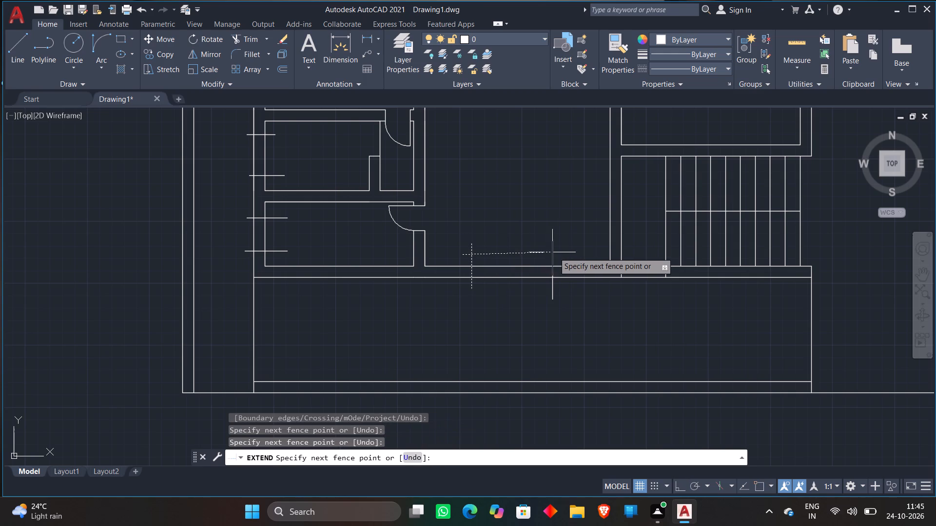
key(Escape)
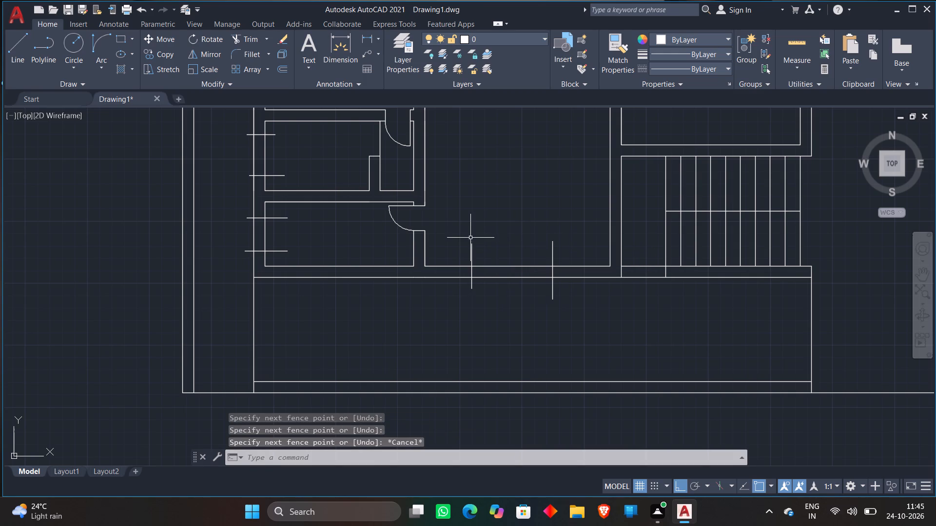
Trim the overhanging ends of the two vertical opening lines on the bottom wall of the room west of the staircase.
text(TR)
key(space)
scroll(468, 244, up, 1)
click(452, 261)
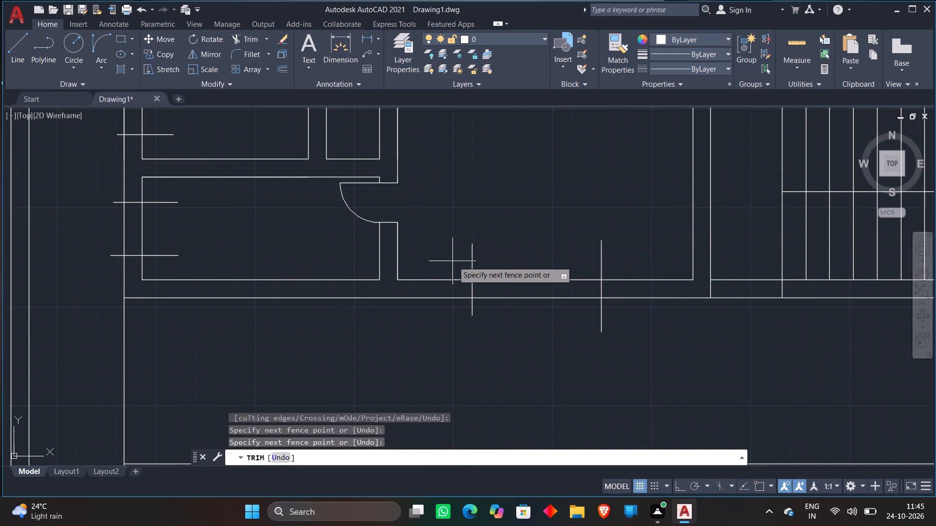
click(624, 259)
click(456, 309)
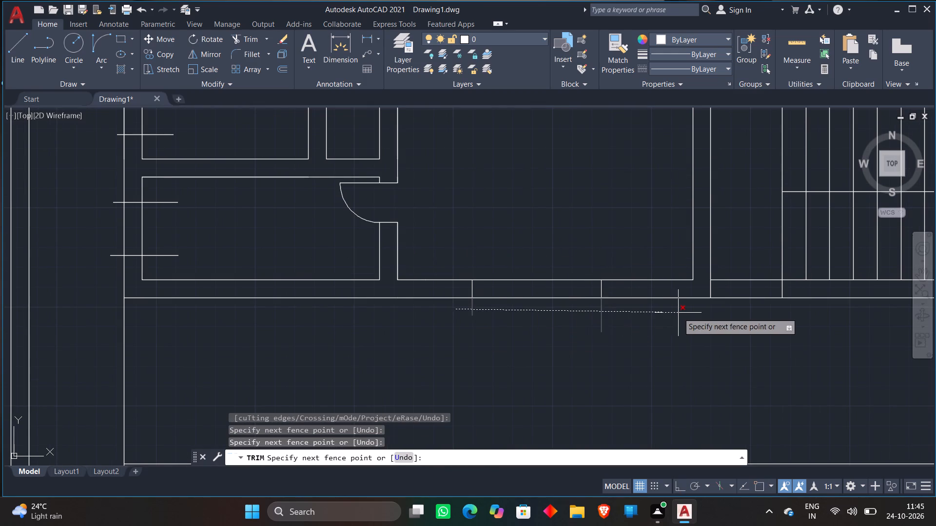
click(678, 313)
key(space)
Draw a horizontal centre line from the west line of that bottom-wall opening and extend it to the east line.
scroll(497, 231, down, 1)
middle_drag(497, 231, 430, 249)
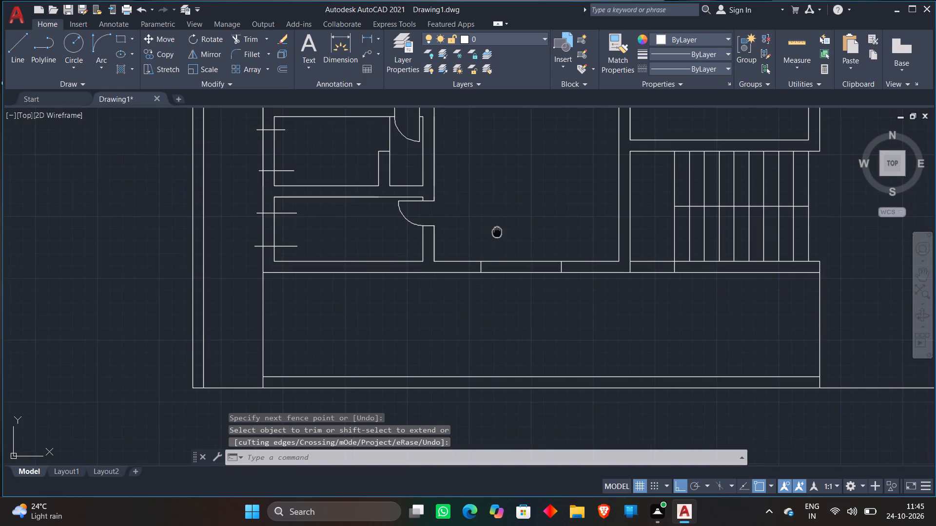
middle_drag(430, 249, 403, 252)
text(L)
key(space)
scroll(434, 274, up, 2)
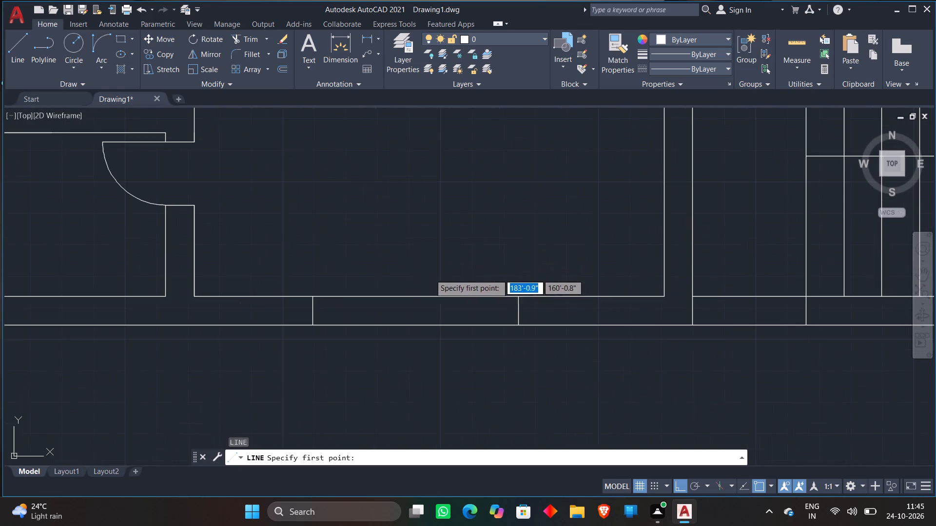
click(309, 313)
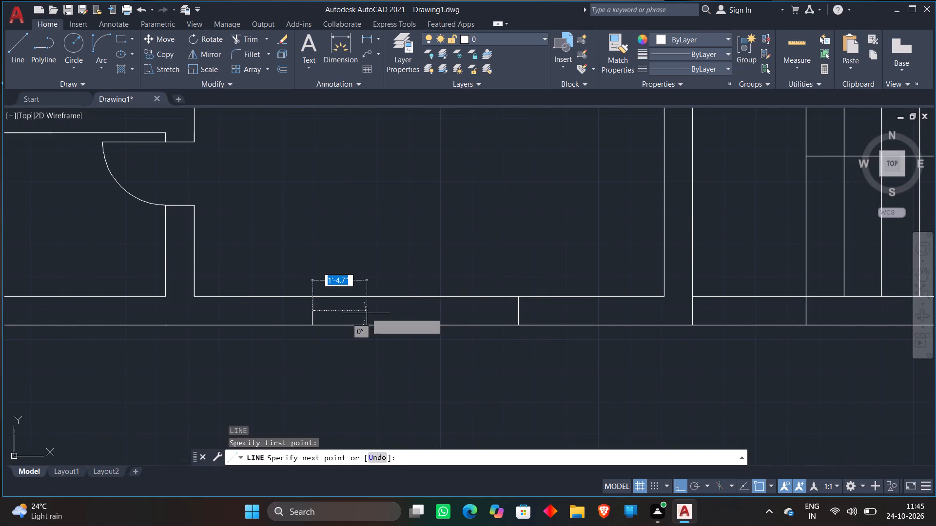
click(367, 313)
key(space)
text(EX)
key(space)
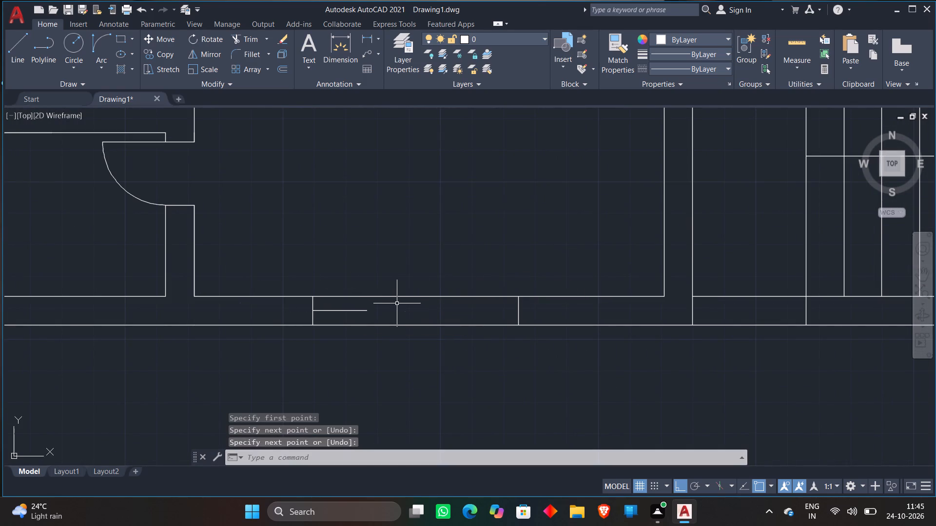
click(349, 312)
key(space)
Trim the overhanging ends of the two horizontal opening lines on the lower-left corner room's west wall back to the wall faces.
scroll(433, 212, down, 3)
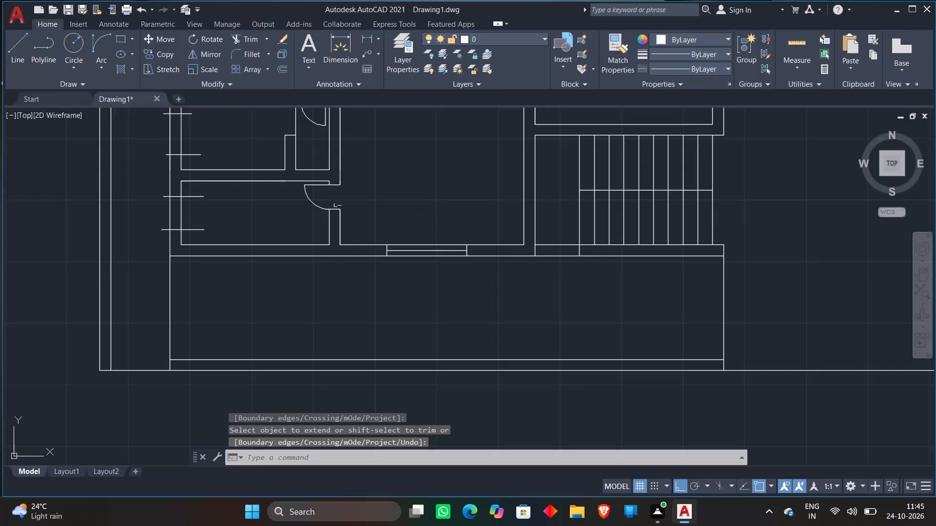
scroll(259, 210, down, 1)
middle_drag(259, 210, 367, 252)
scroll(331, 250, up, 2)
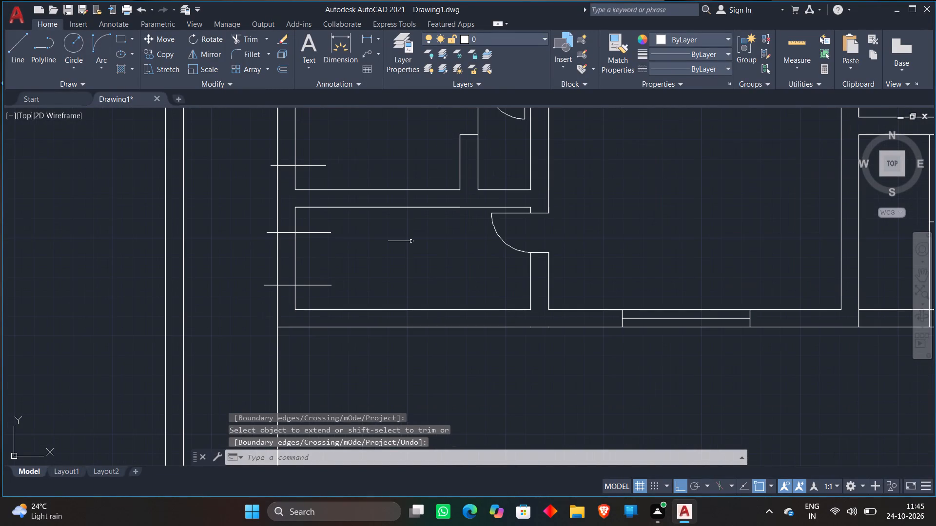
key(t)
key(r)
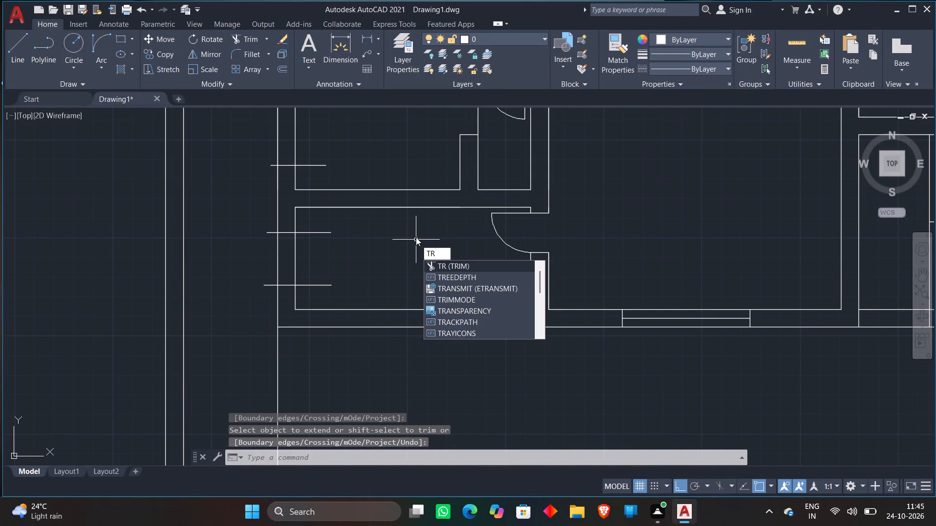
key(space)
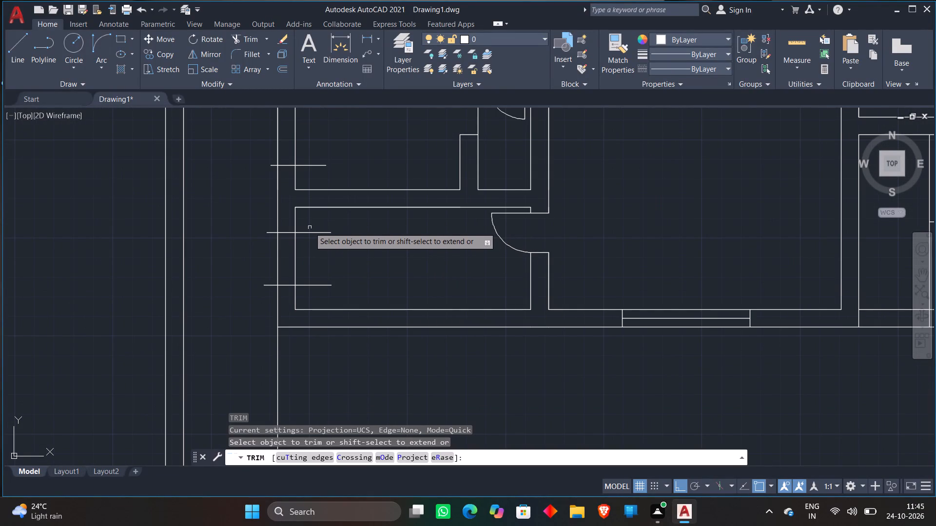
click(310, 227)
click(318, 289)
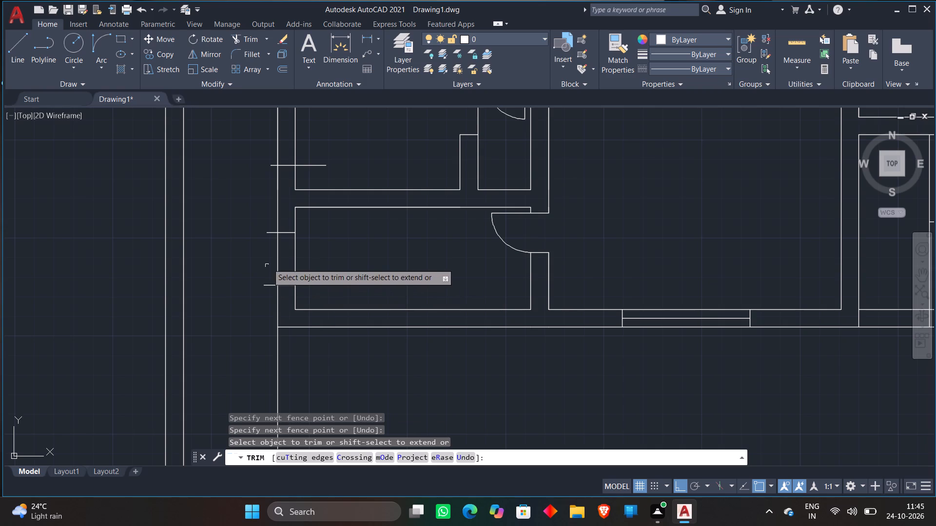
click(273, 225)
click(262, 297)
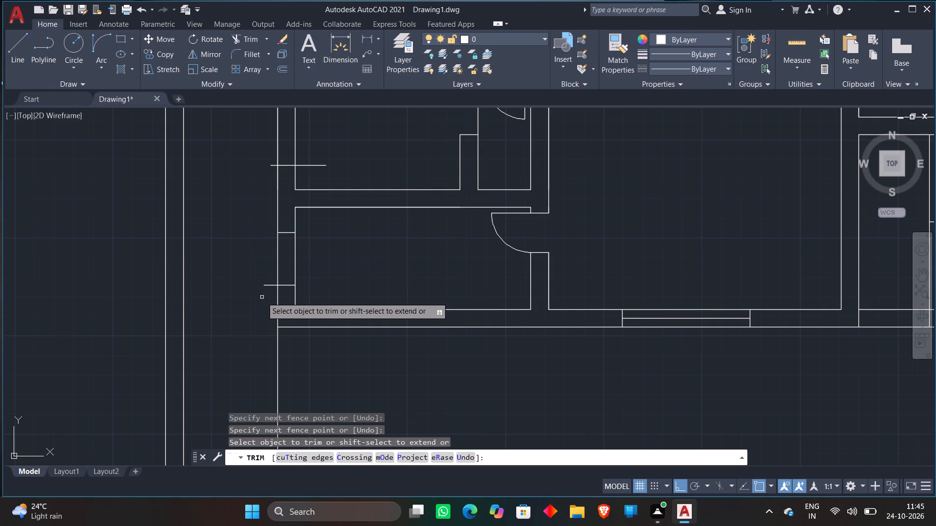
click(265, 282)
click(265, 295)
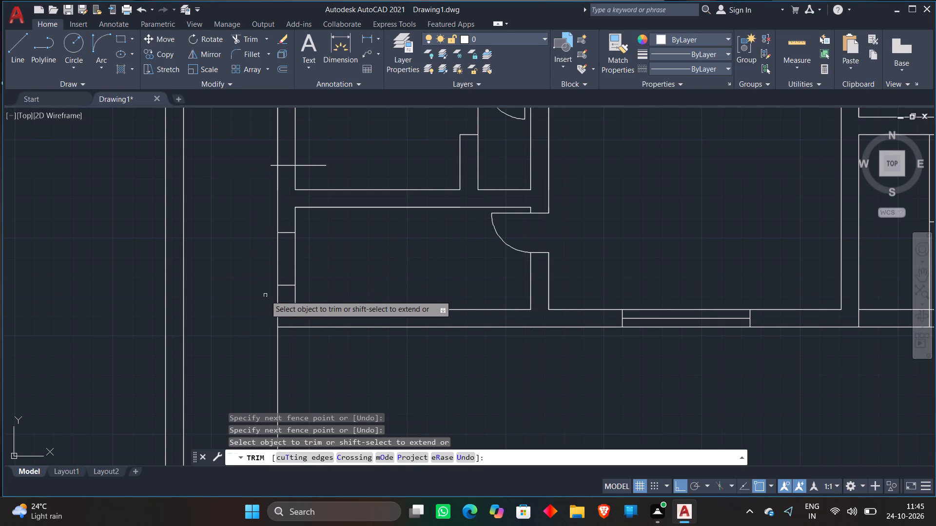
key(space)
Draw a vertical centre line from the upper line of the lower-left corner room's west-wall opening and extend it to the lower line.
scroll(271, 264, up, 2)
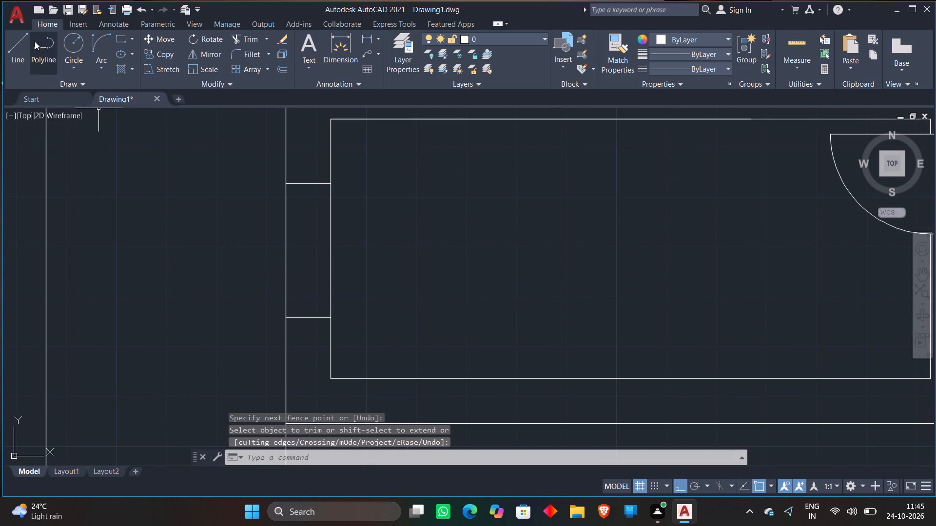
click(13, 41)
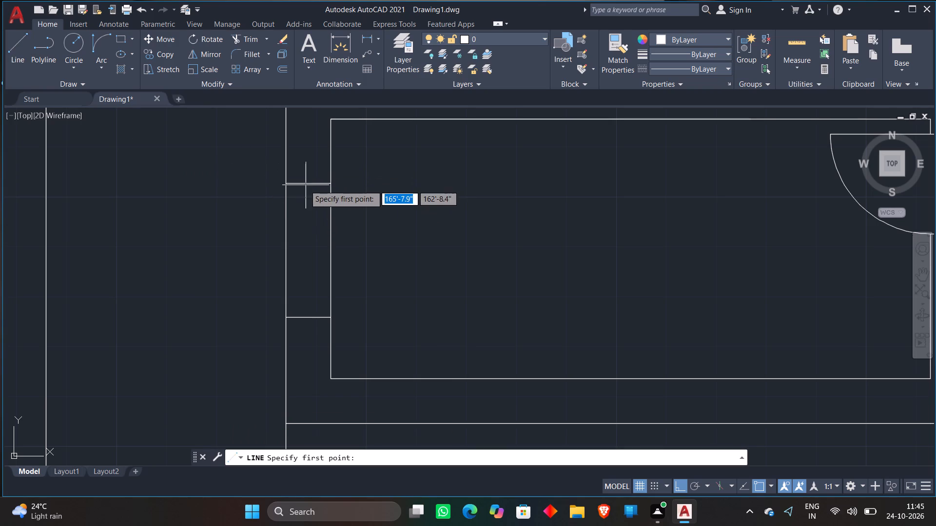
click(305, 185)
click(306, 216)
key(space)
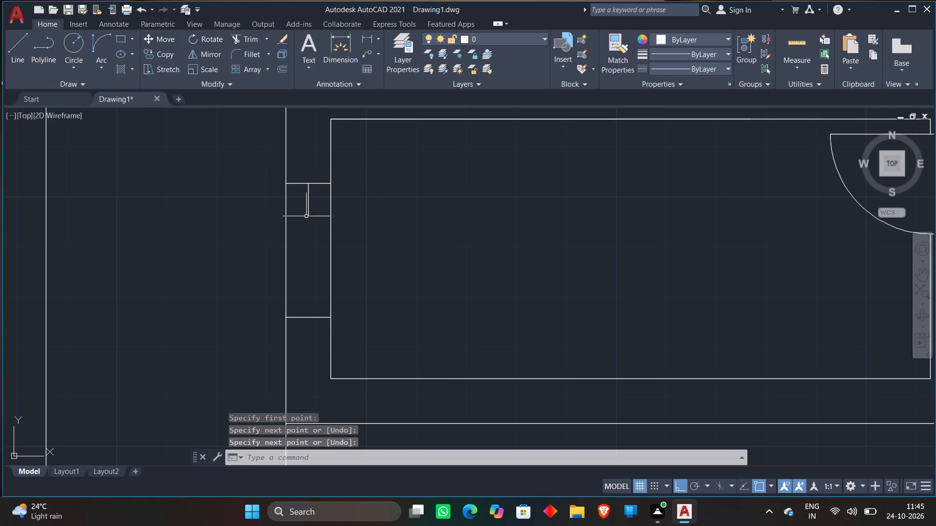
text(EX)
key(space)
click(309, 210)
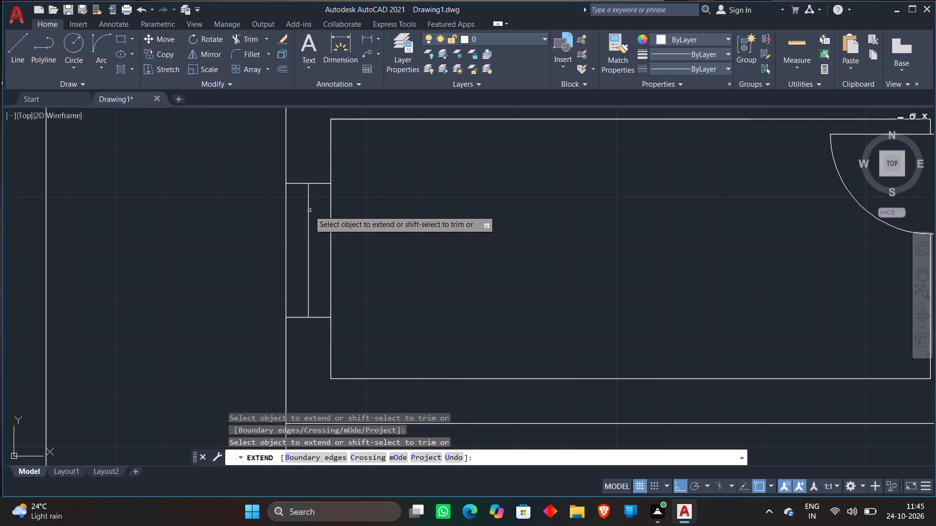
key(space)
Trim the overhanging ends of the two opening lines on the west wall of the small room directly above the lower-left corner room.
scroll(375, 215, down, 4)
middle_drag(390, 214, 352, 284)
scroll(326, 203, up, 1)
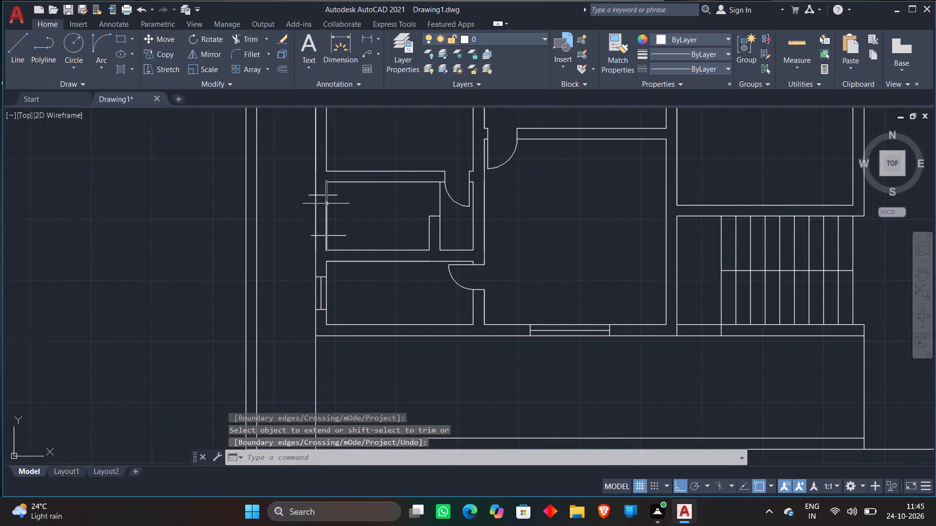
scroll(326, 203, up, 1)
text(TR)
key(space)
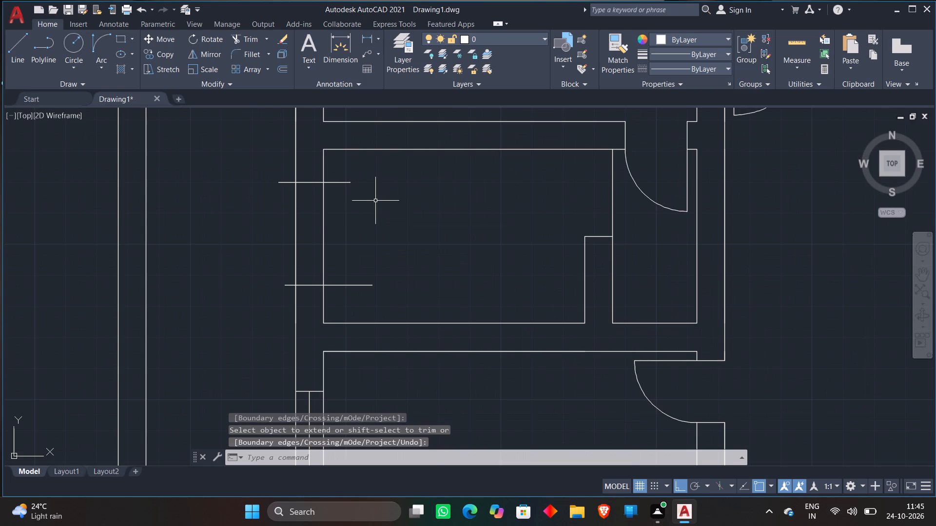
click(337, 179)
click(336, 288)
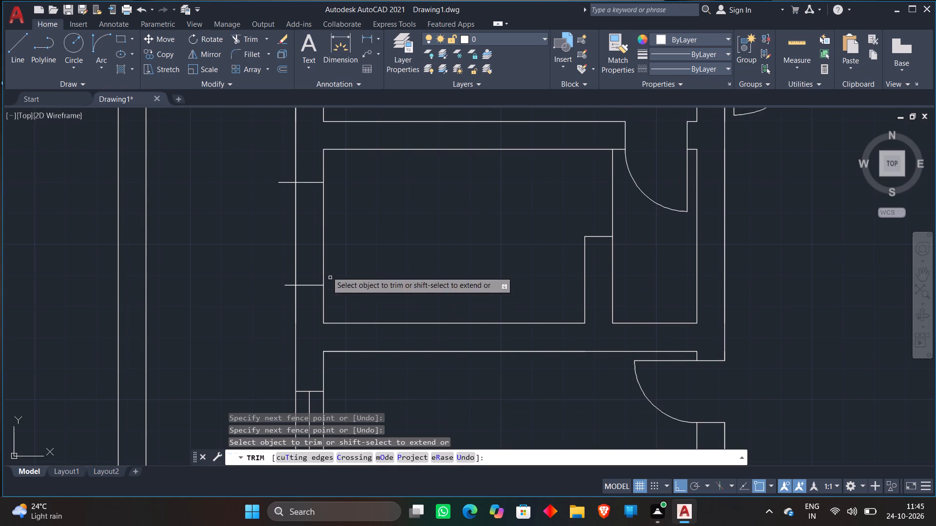
click(290, 170)
click(289, 301)
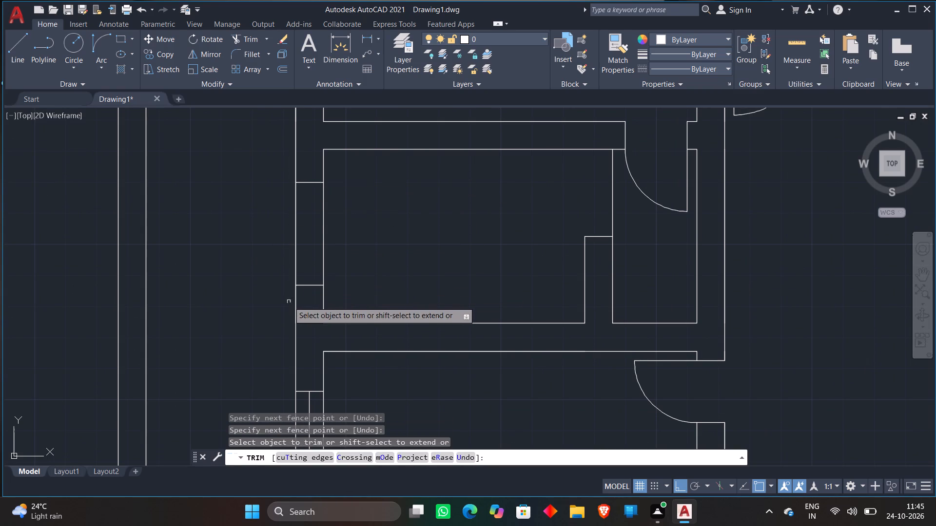
key(space)
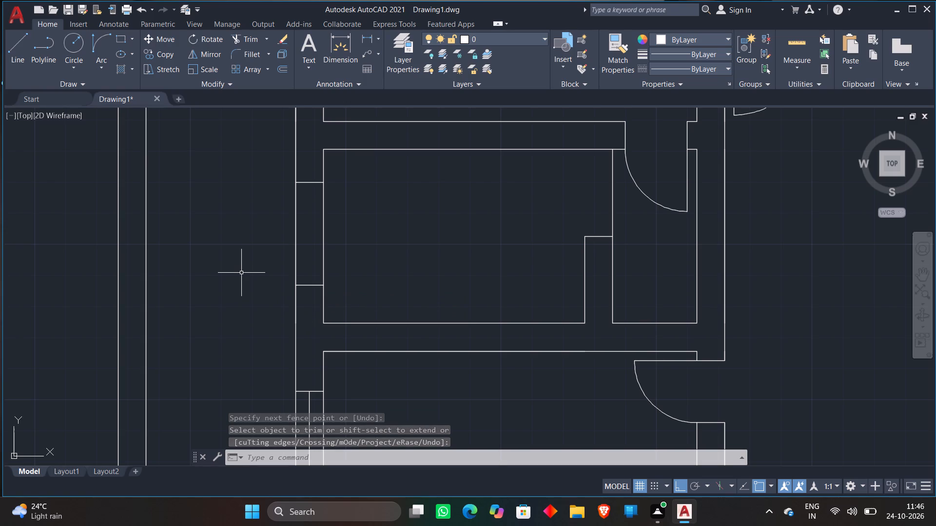
Draw a vertical centre line from the upper line of that small room's west-wall opening and extend it to the lower line.
click(18, 47)
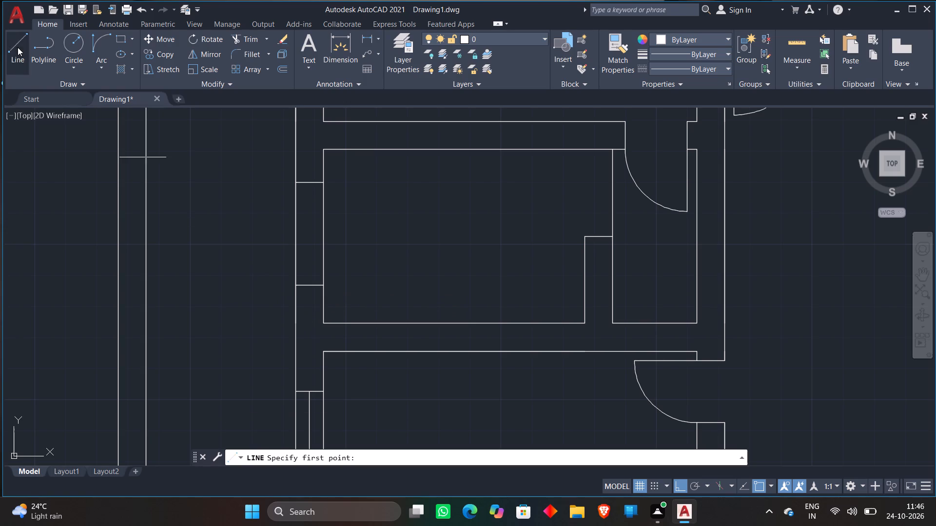
click(307, 184)
click(309, 209)
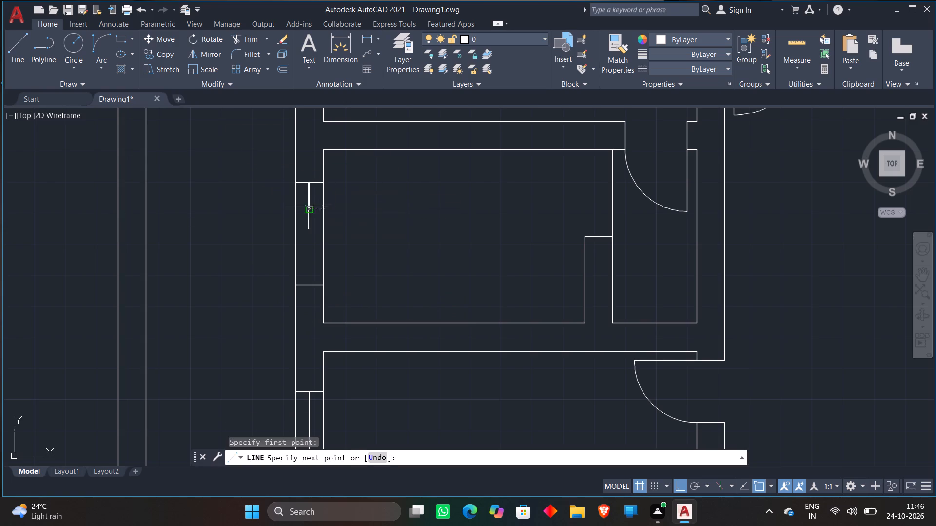
key(space)
text(EX)
key(space)
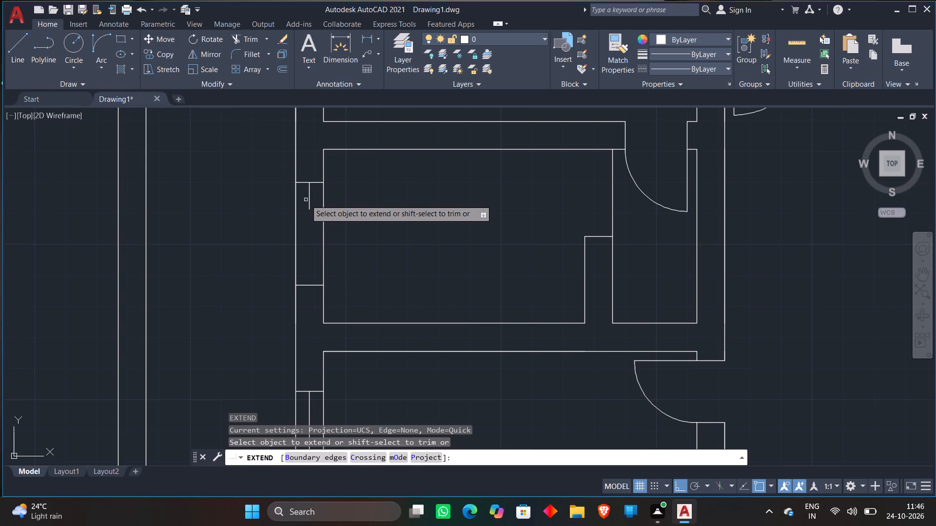
click(308, 203)
scroll(338, 197, down, 3)
key(space)
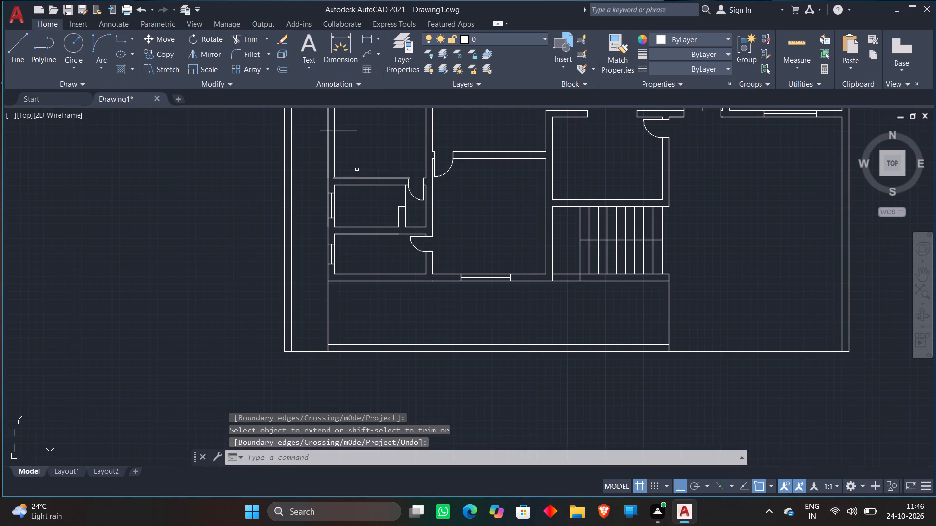
Trim the overhanging ends of the two opening lines on the west wall of the large room above the two small rooms.
middle_drag(352, 159, 351, 192)
middle_drag(348, 147, 358, 199)
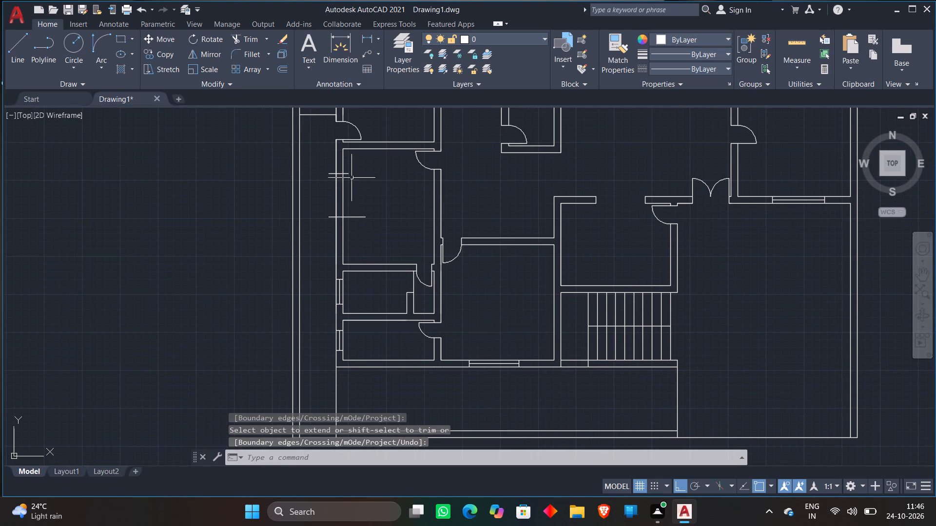
click(253, 40)
scroll(338, 173, up, 2)
drag(357, 168, 356, 169)
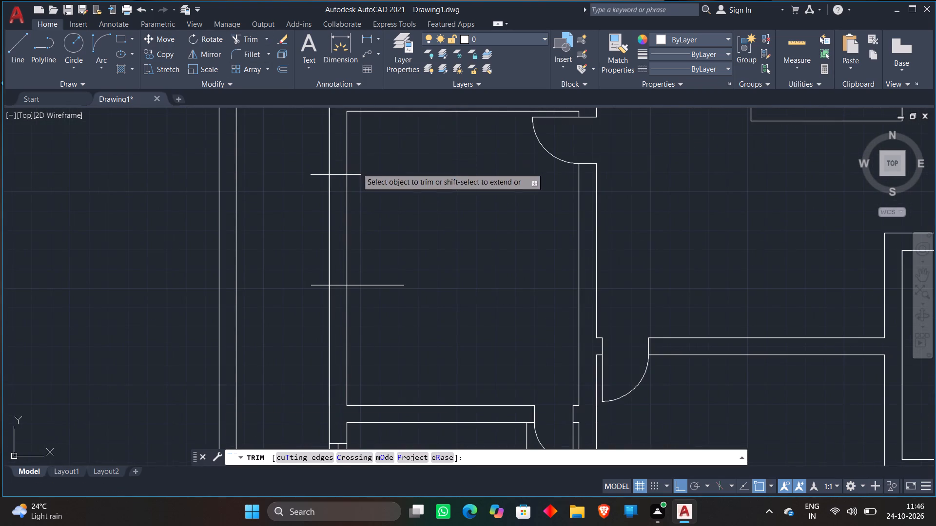
drag(356, 169, 355, 172)
click(377, 298)
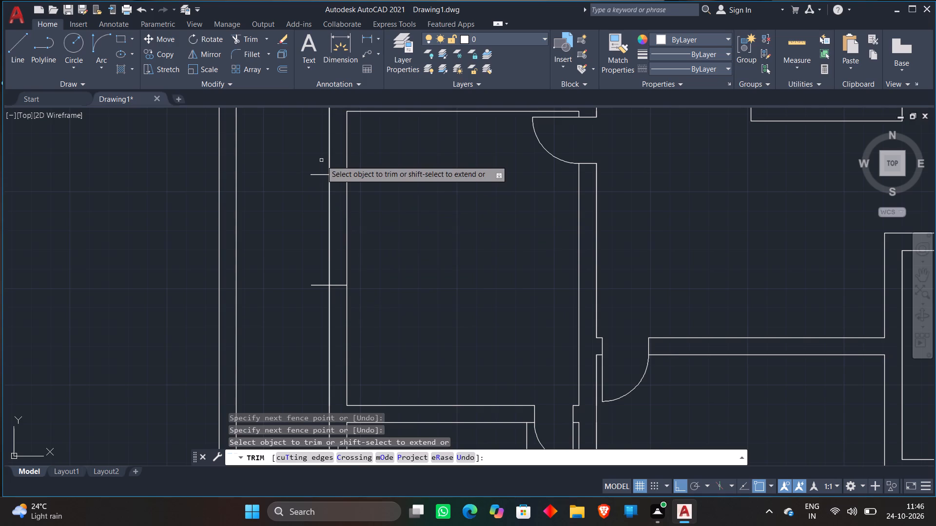
click(321, 161)
click(315, 319)
scroll(312, 252, down, 3)
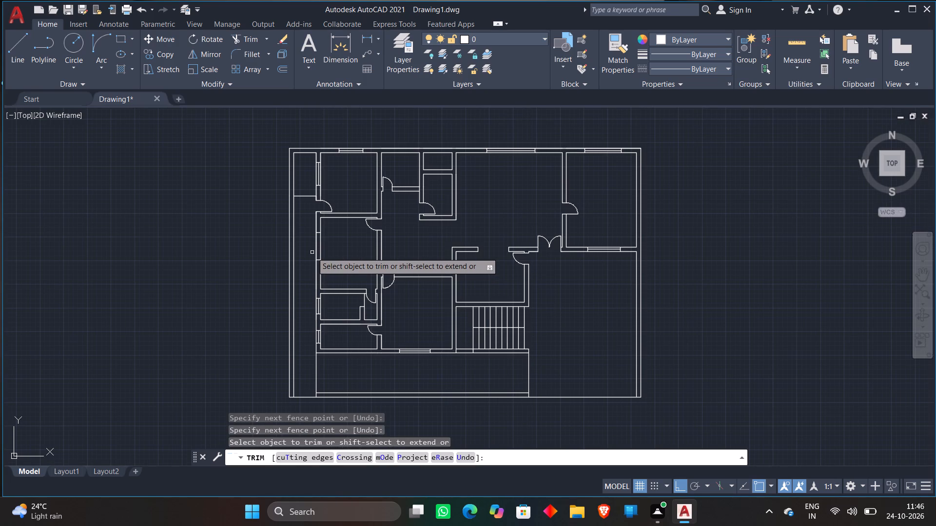
key(space)
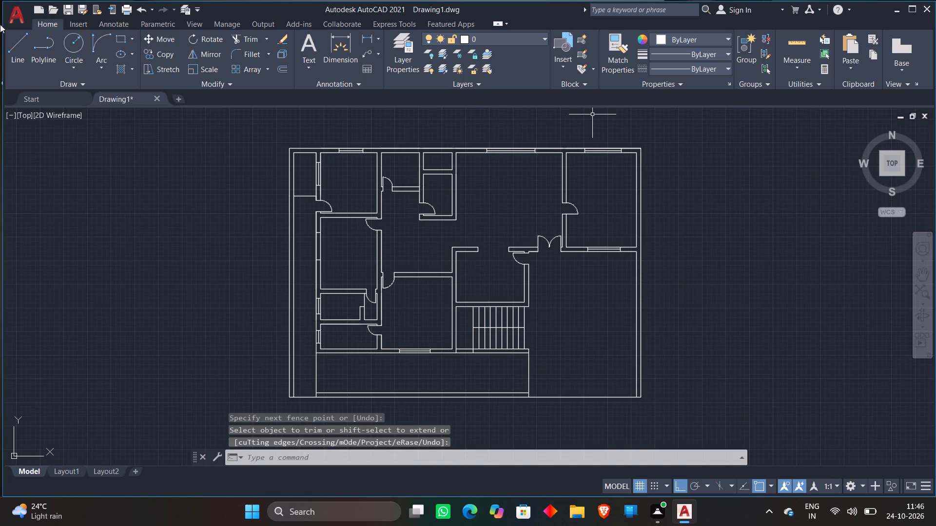
Draw a vertical centre line from the upper line of that large room's west-wall opening and extend it to the lower line.
click(9, 43)
scroll(325, 271, up, 2)
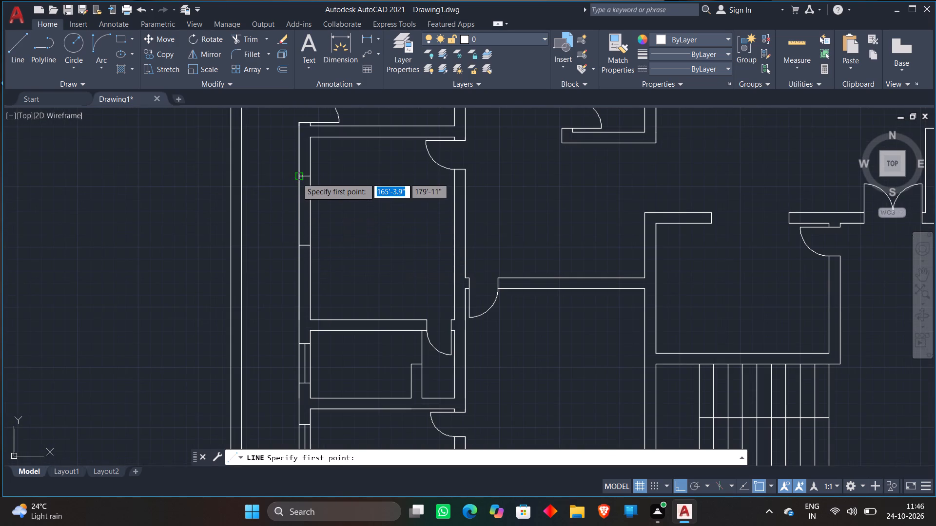
scroll(298, 178, up, 1)
click(306, 177)
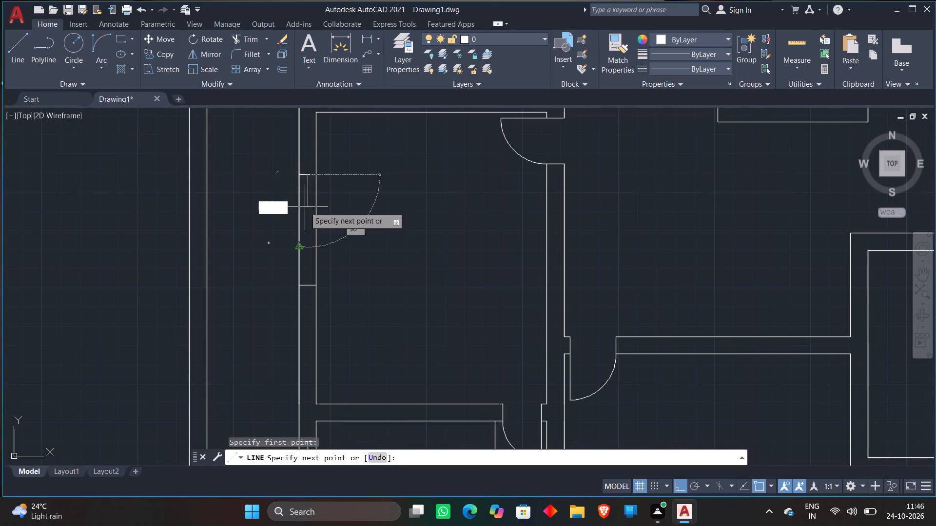
scroll(309, 206, up, 2)
click(309, 202)
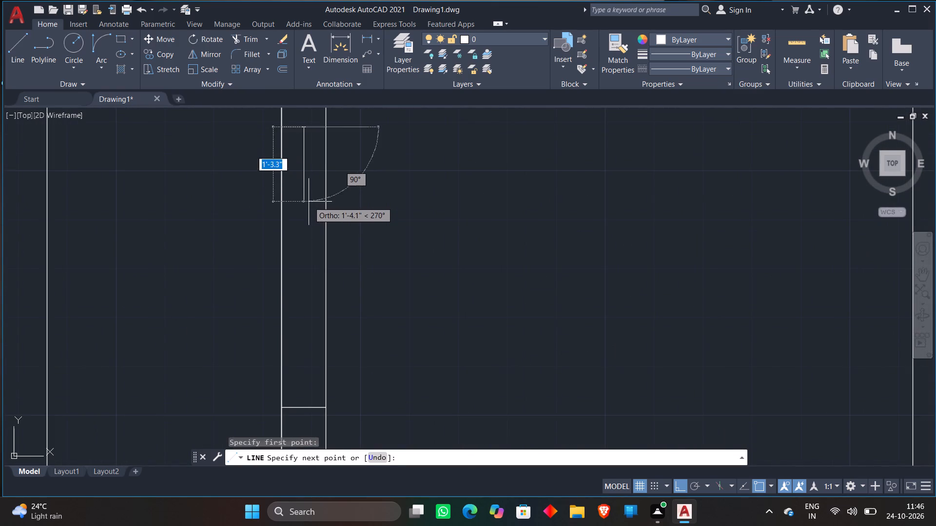
key(space)
text(EX)
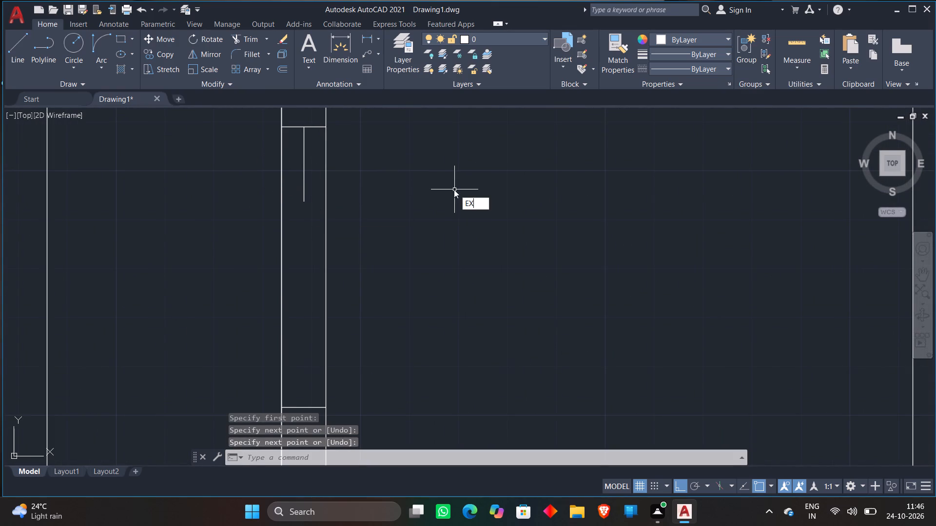
key(space)
click(303, 181)
scroll(403, 162, down, 3)
key(space)
scroll(444, 165, down, 3)
Examine the floor plan's rooms and walls for places that still need windows.
middle_drag(444, 165, 403, 192)
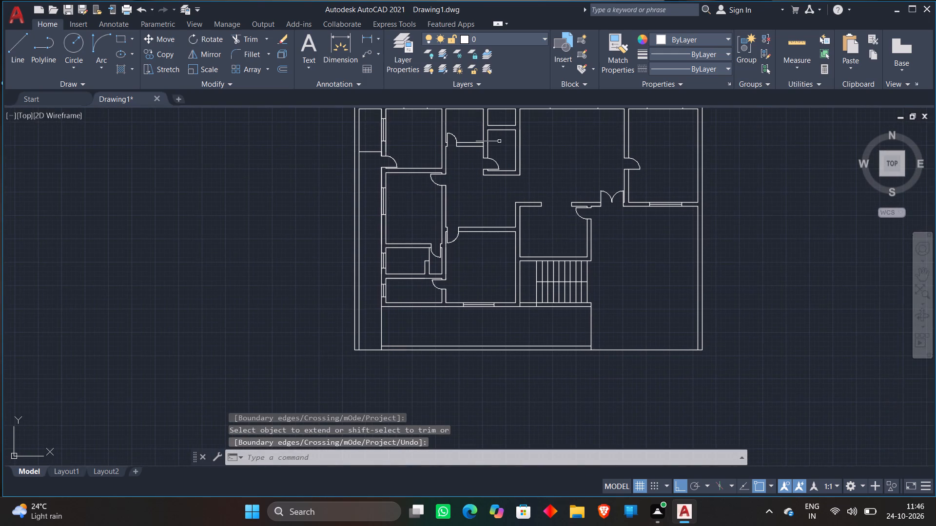
scroll(499, 141, down, 1)
scroll(457, 174, up, 2)
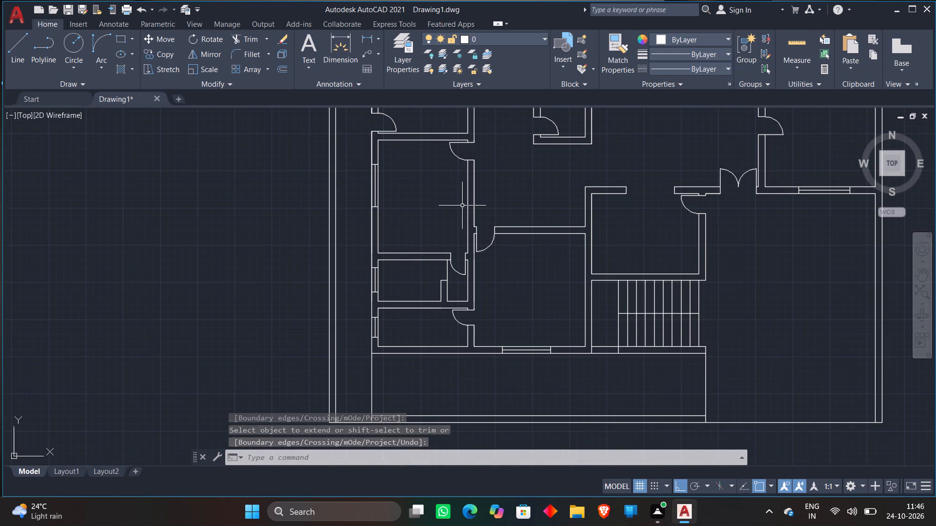
scroll(510, 206, up, 2)
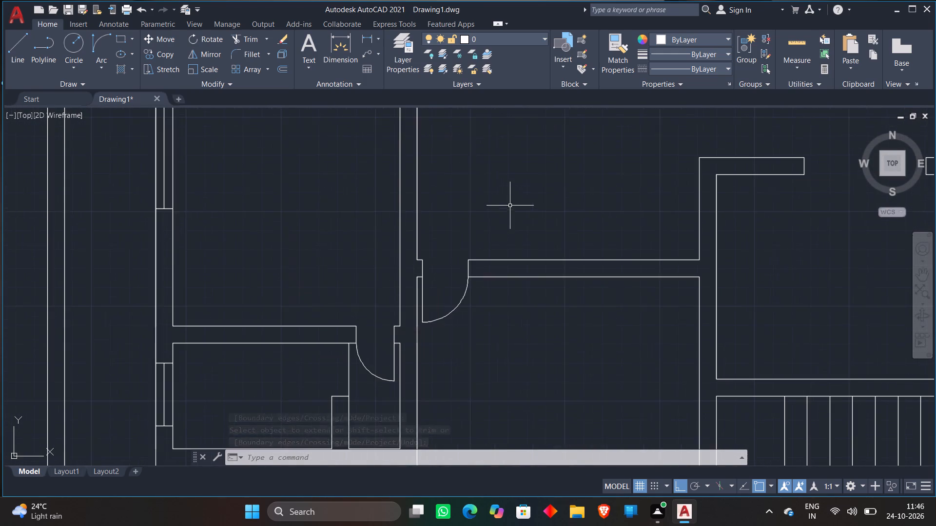
scroll(505, 206, down, 2)
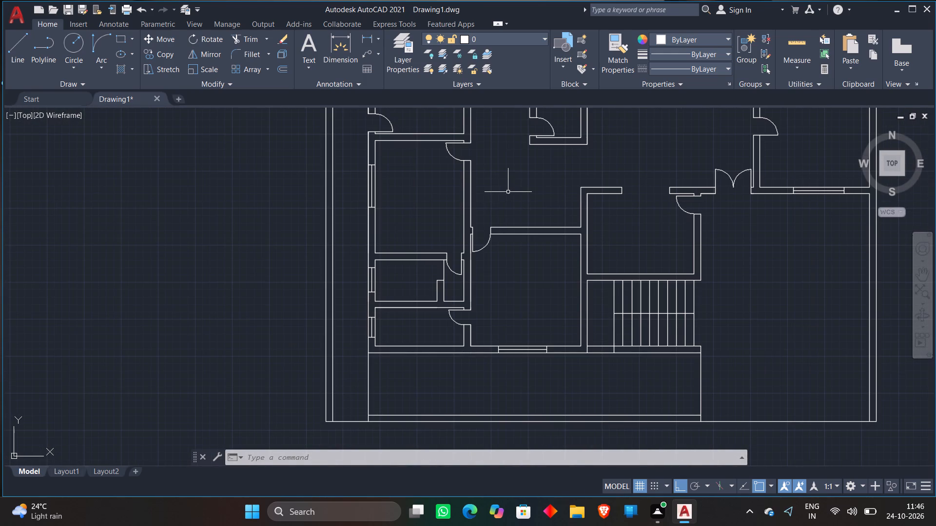
scroll(508, 192, down, 1)
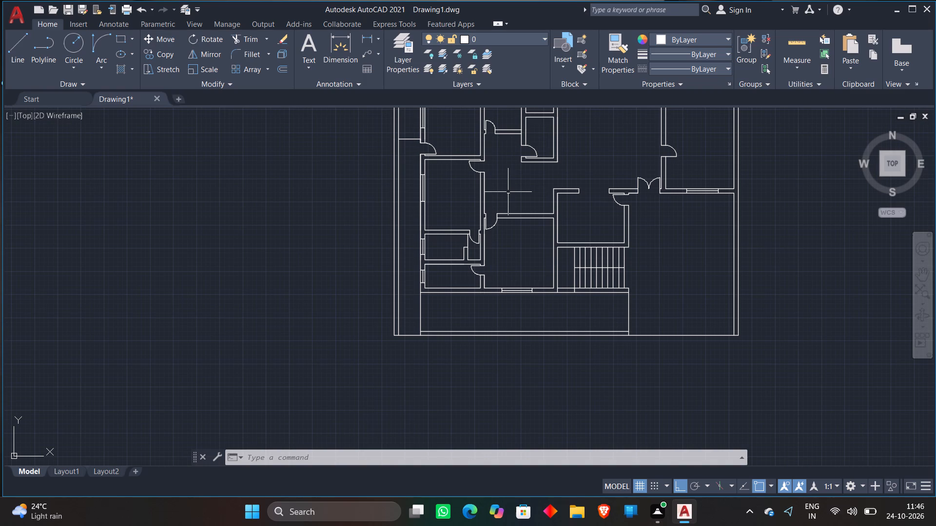
scroll(508, 192, down, 1)
middle_drag(508, 192, 490, 208)
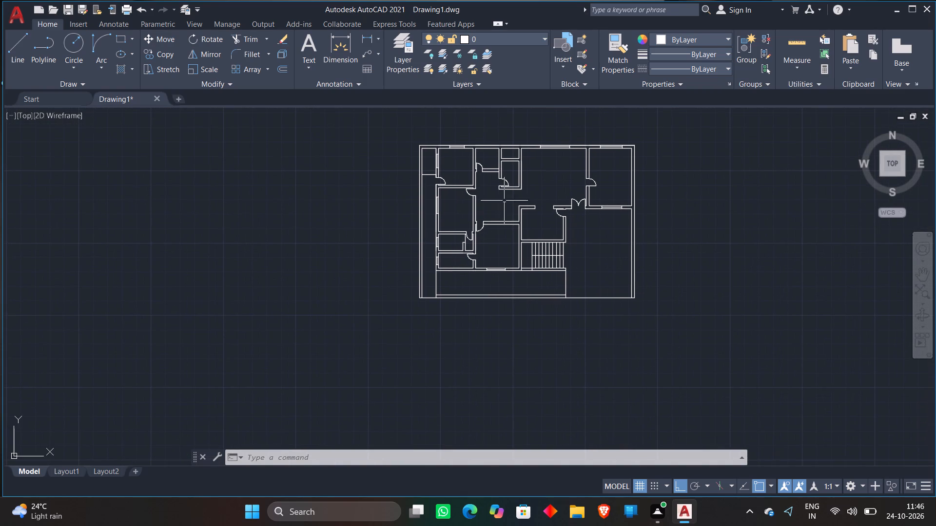
scroll(526, 198, up, 2)
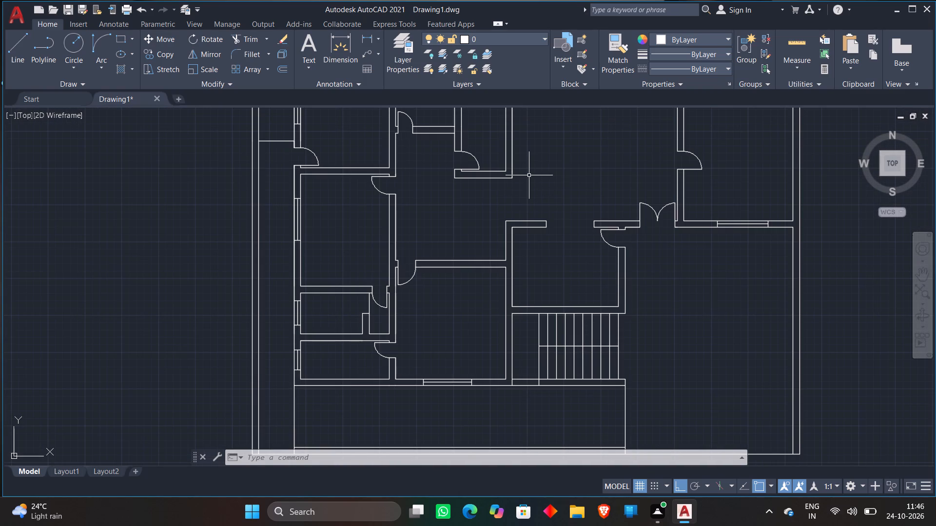
Draw two vertical opening lines across the wall between the two small stacked rooms beside the large top-centre room.
scroll(530, 175, down, 1)
middle_drag(530, 160, 496, 195)
scroll(485, 145, up, 3)
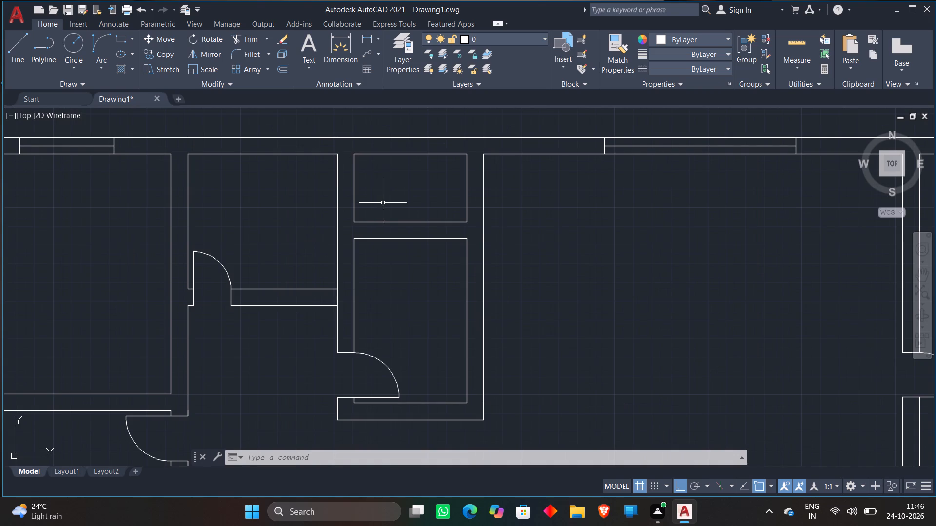
key(l)
key(space)
scroll(384, 195, up, 2)
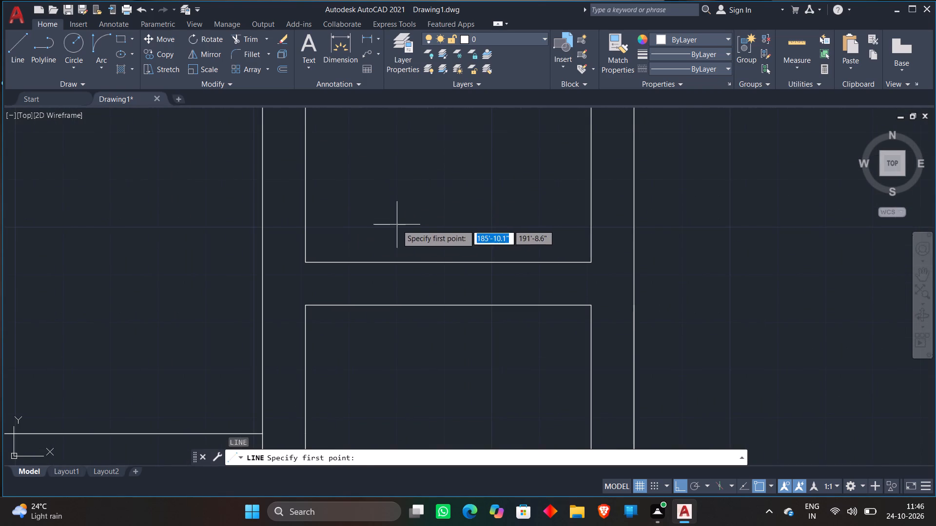
click(360, 237)
click(357, 338)
key(space)
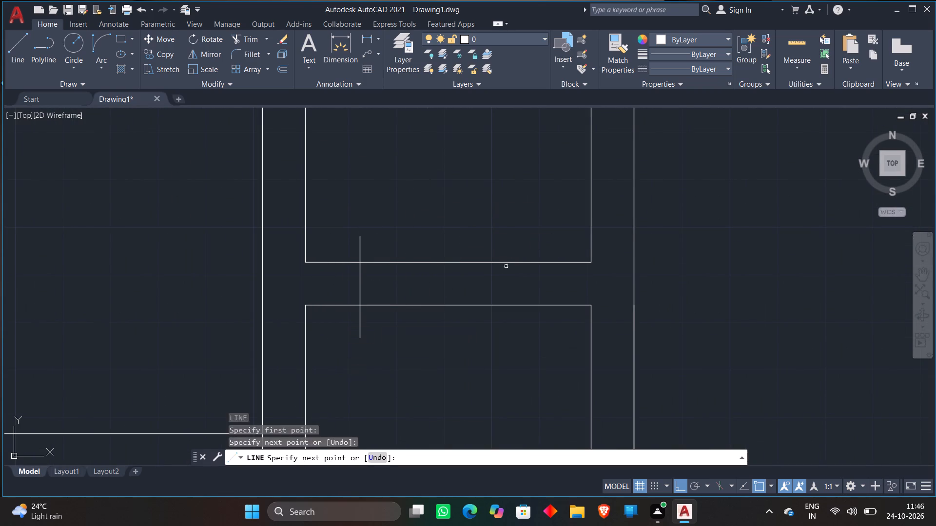
key(space)
click(533, 229)
click(522, 342)
key(space)
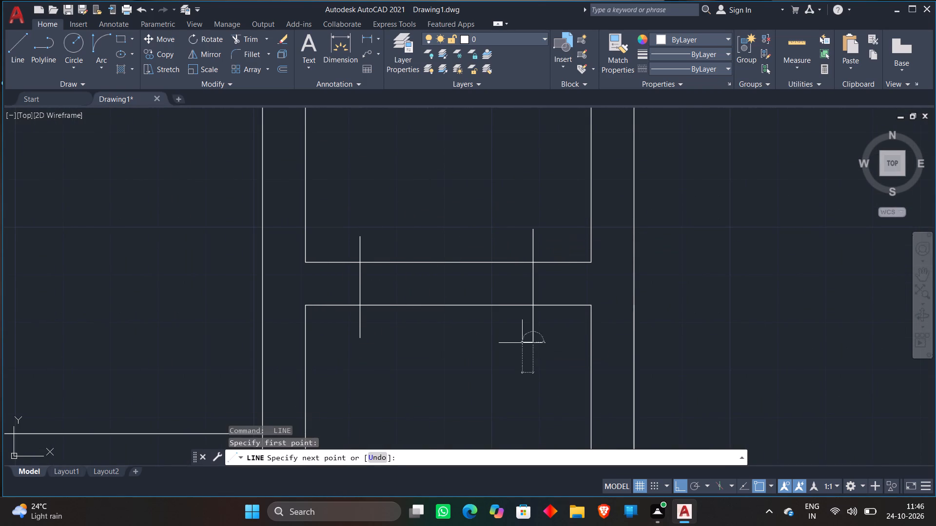
Trim the overhanging ends of both vertical opening lines back to the faces of the wall between the two stacked rooms.
key(t)
text(R)
key(space)
scroll(370, 248, up, 1)
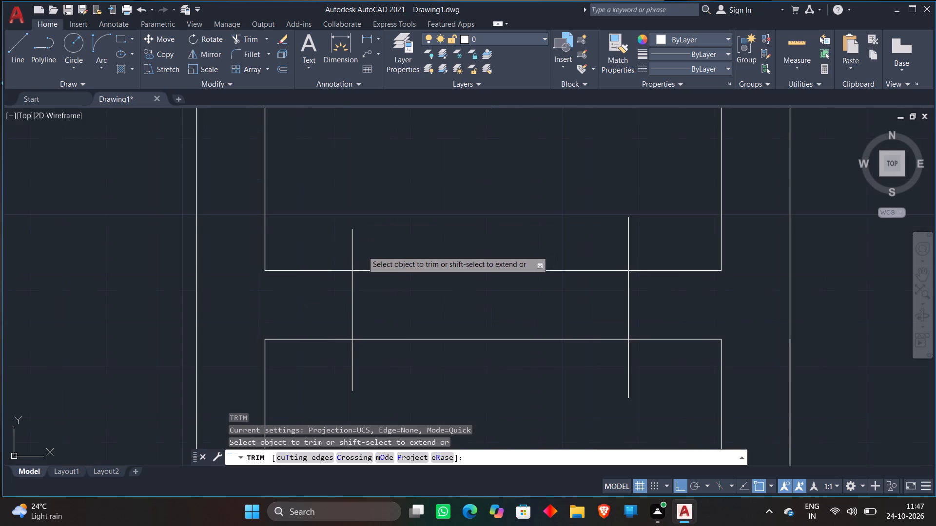
click(339, 230)
click(634, 231)
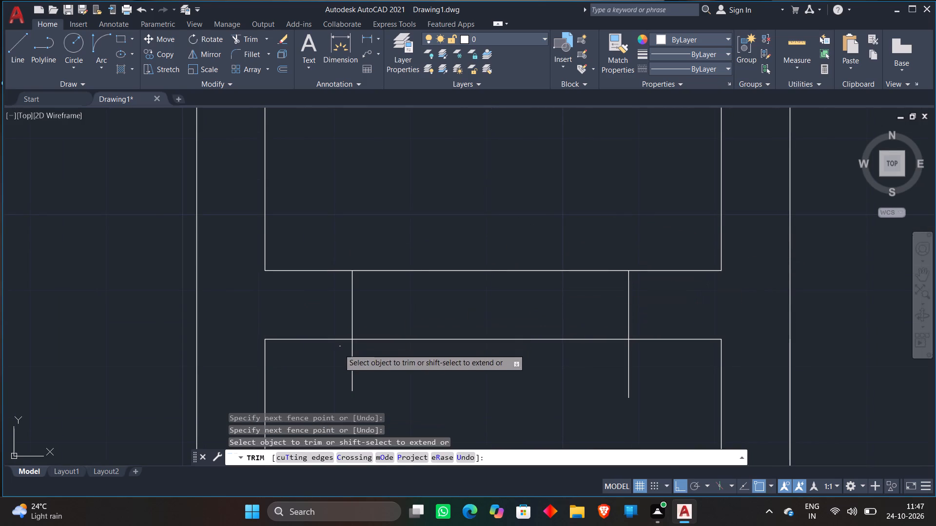
drag(333, 349, 347, 354)
drag(652, 370, 645, 371)
click(553, 371)
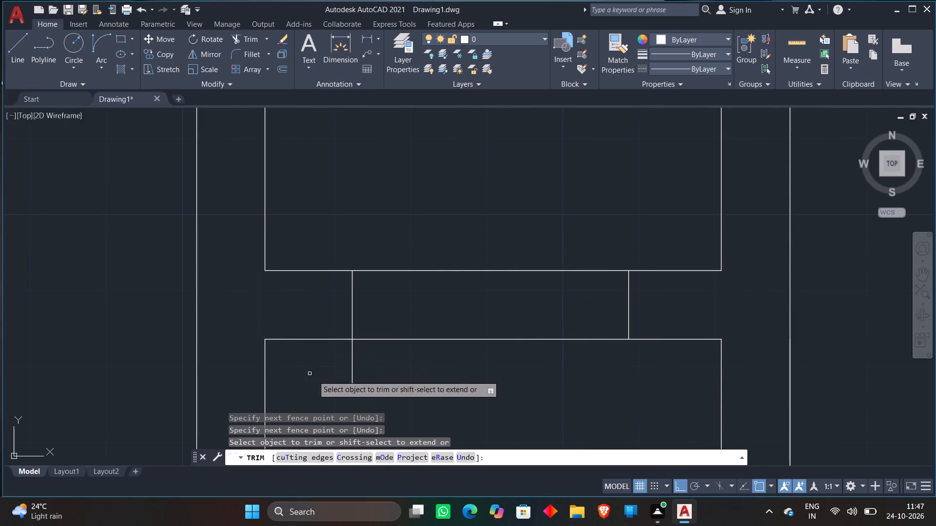
click(324, 379)
click(455, 377)
key(space)
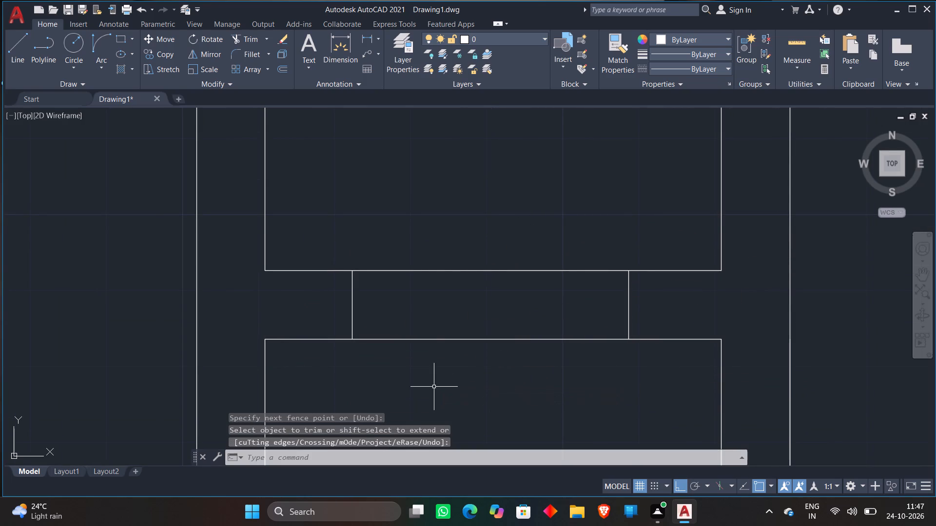
Draw a horizontal centre line from the midpoint of that opening's left line and extend it to the right line.
key(o)
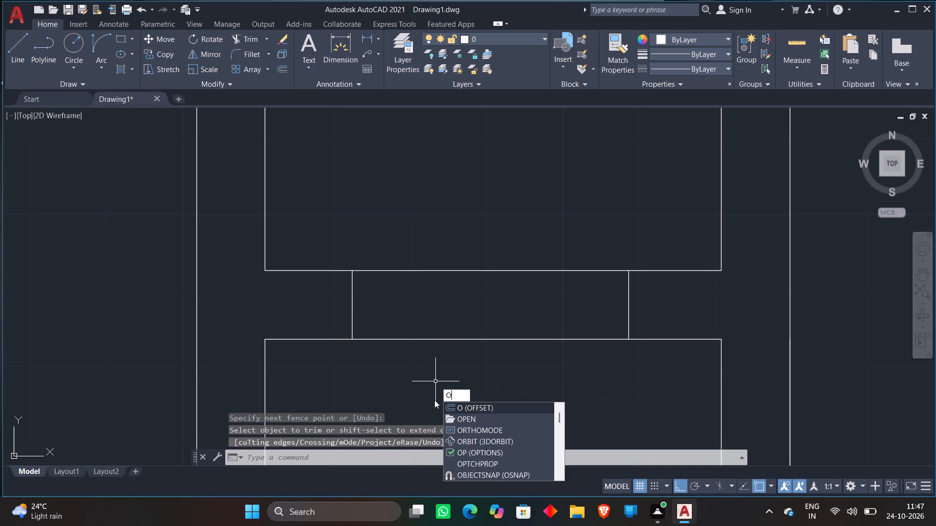
key(Escape)
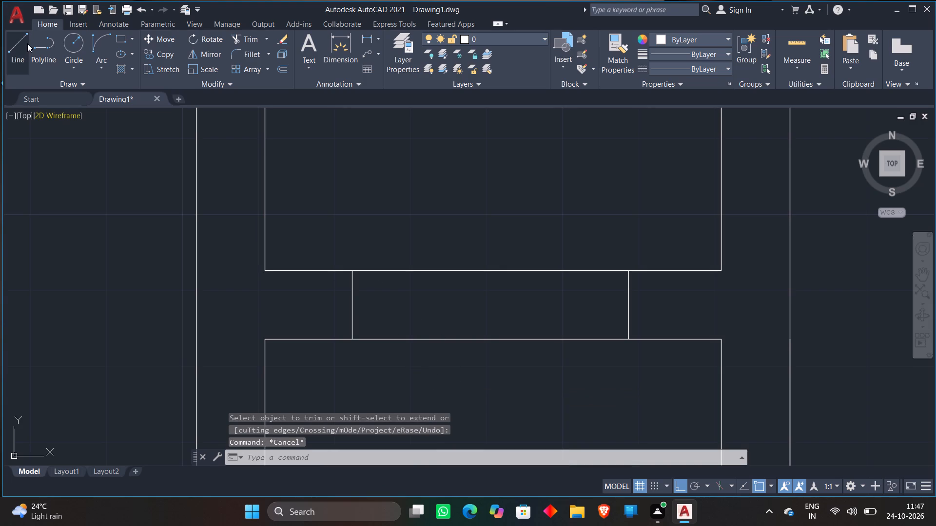
click(21, 40)
click(354, 302)
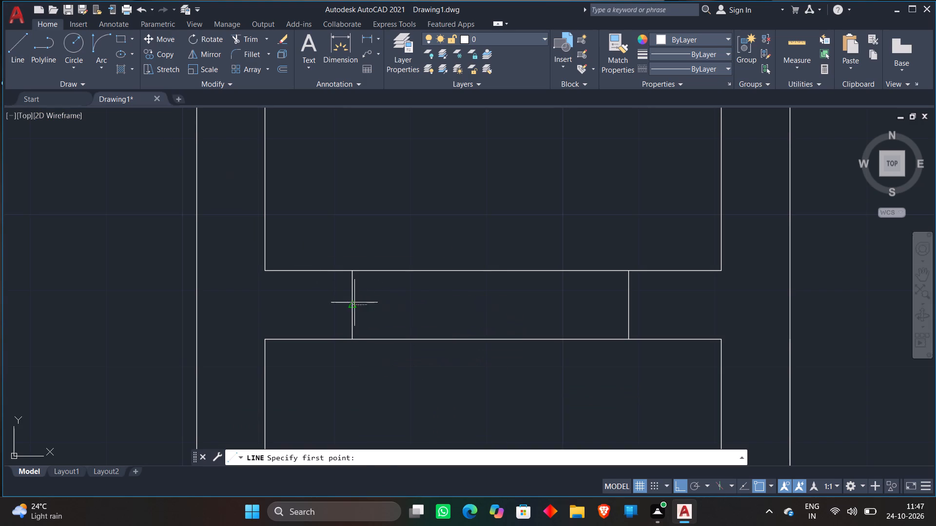
click(421, 303)
key(space)
key(e)
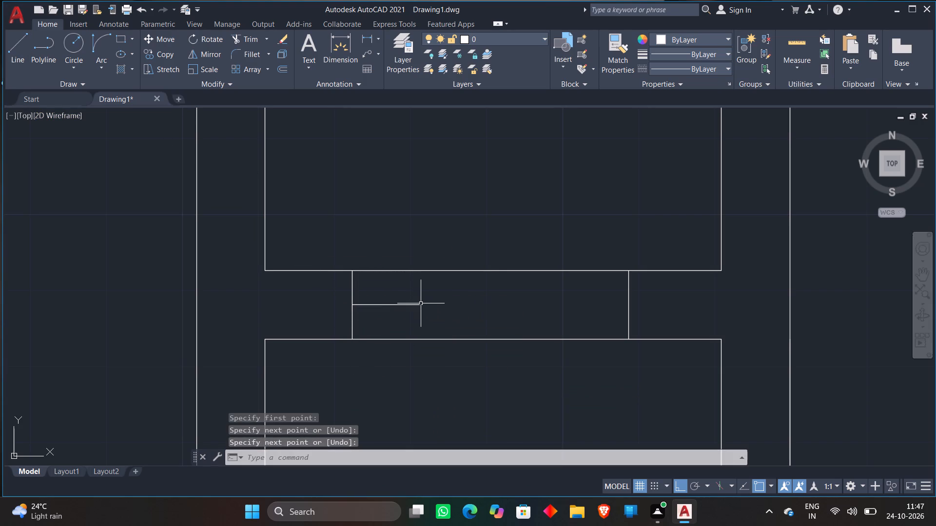
key(x)
key(space)
click(395, 307)
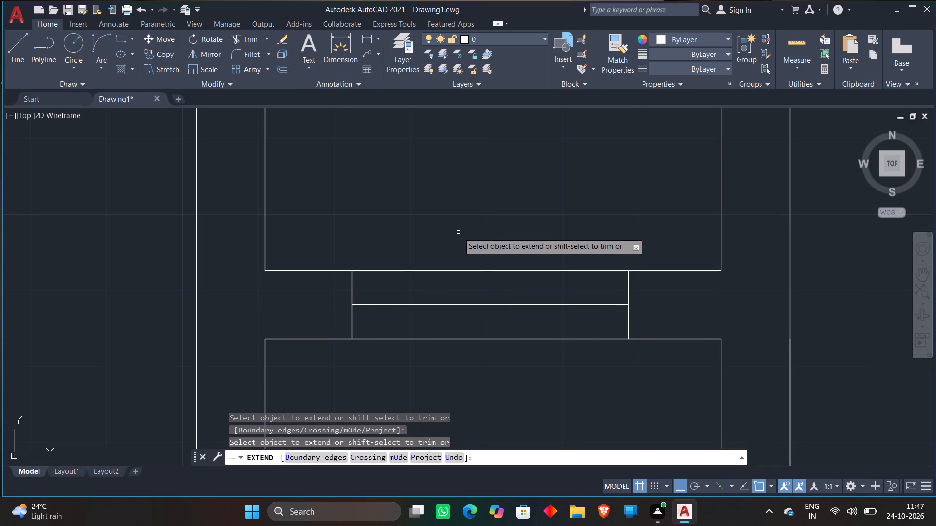
key(space)
key(Escape)
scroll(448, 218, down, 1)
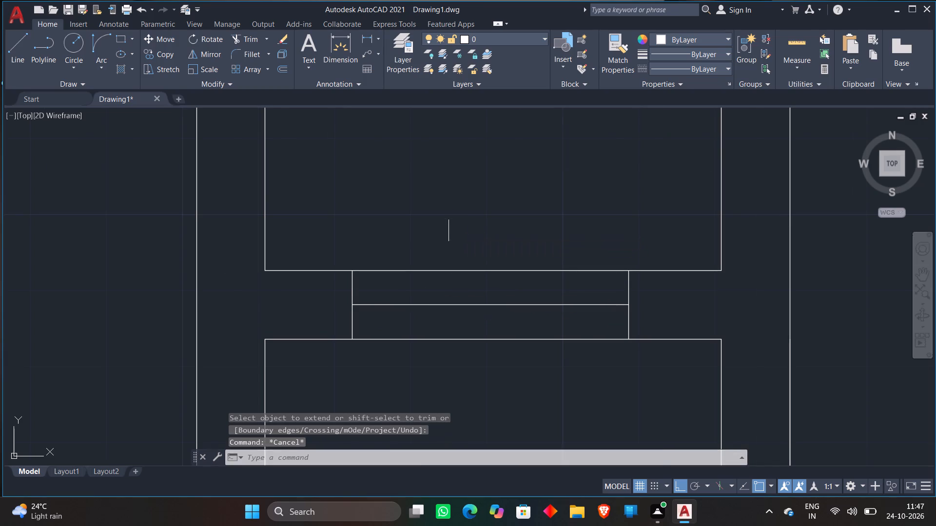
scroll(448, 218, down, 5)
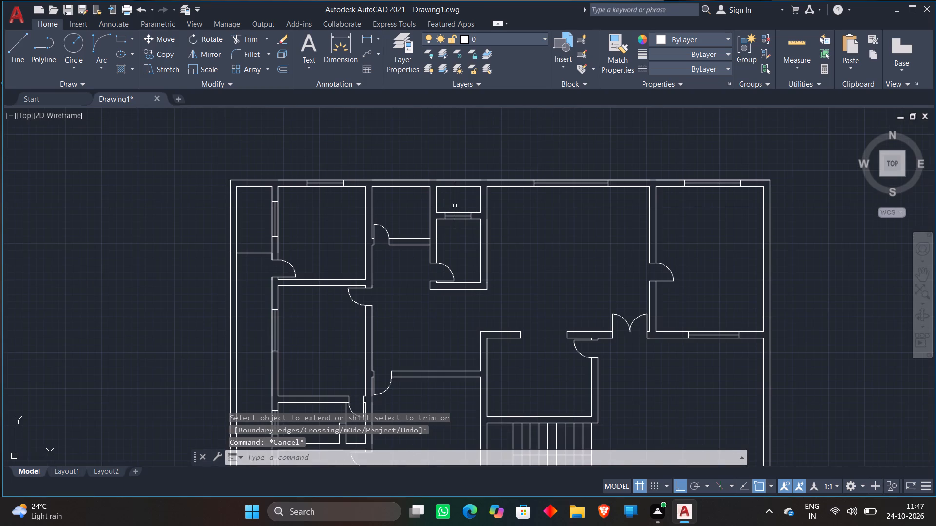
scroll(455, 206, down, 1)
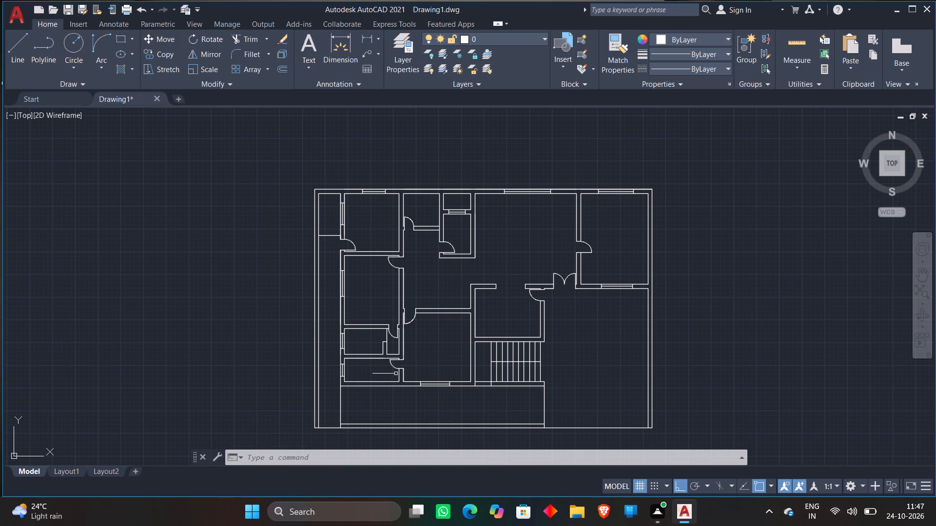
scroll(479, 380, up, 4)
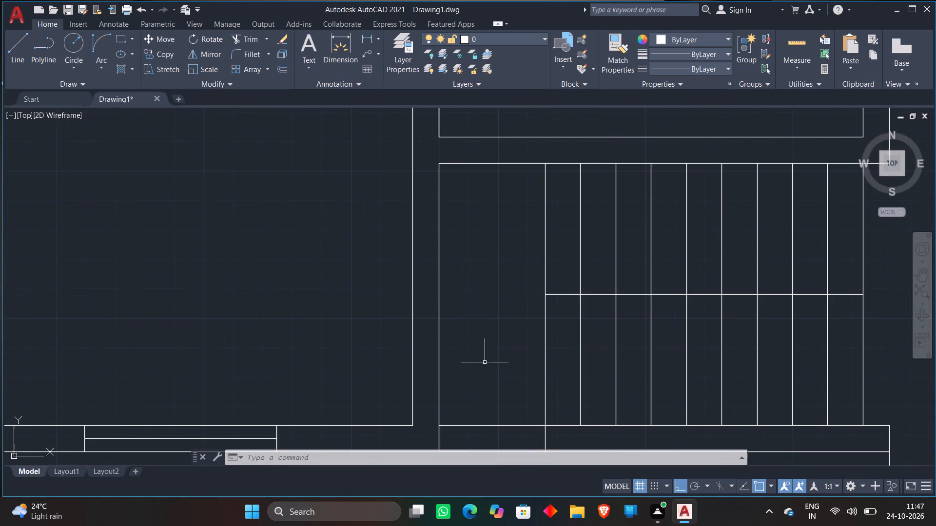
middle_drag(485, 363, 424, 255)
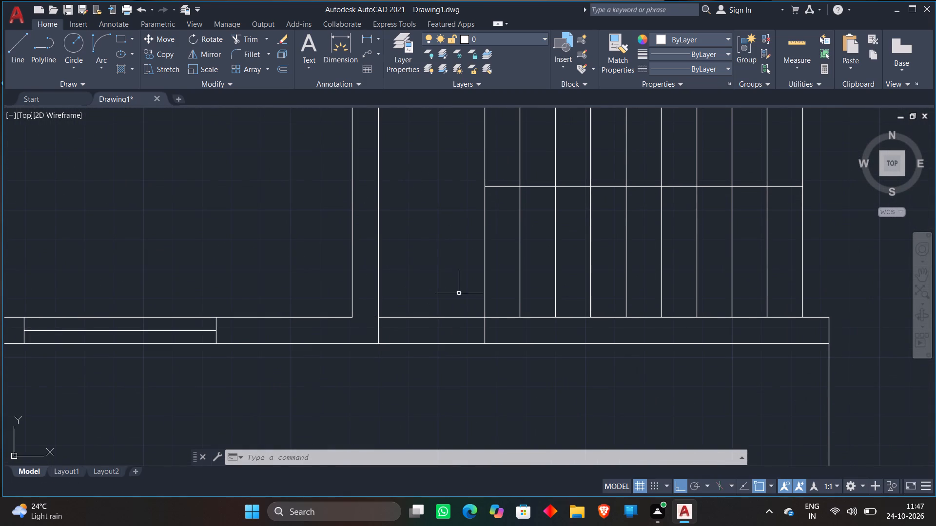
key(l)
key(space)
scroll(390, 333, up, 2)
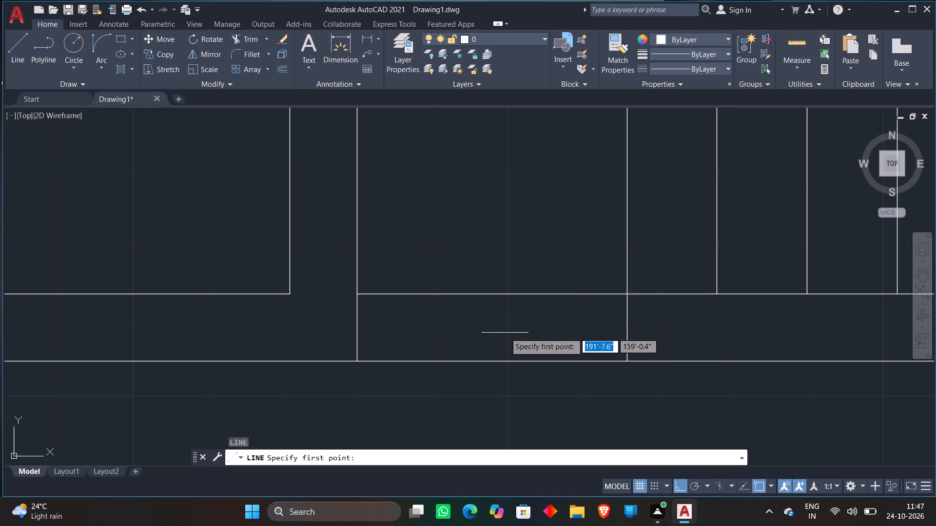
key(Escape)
Offset the inner line of the wall below the staircase landing 4.5" into the wall as the window's centre line.
scroll(509, 277, down, 3)
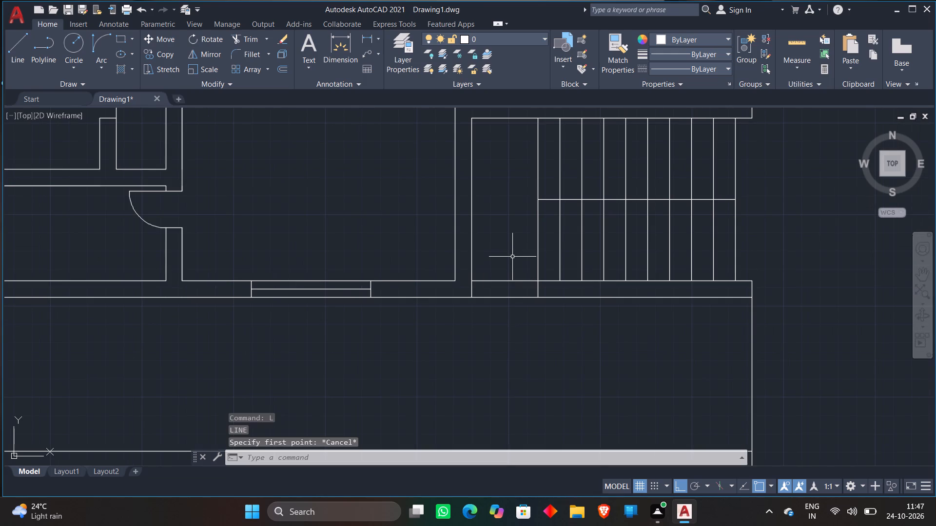
key(o)
key(Return)
text(4.5")
key(Return)
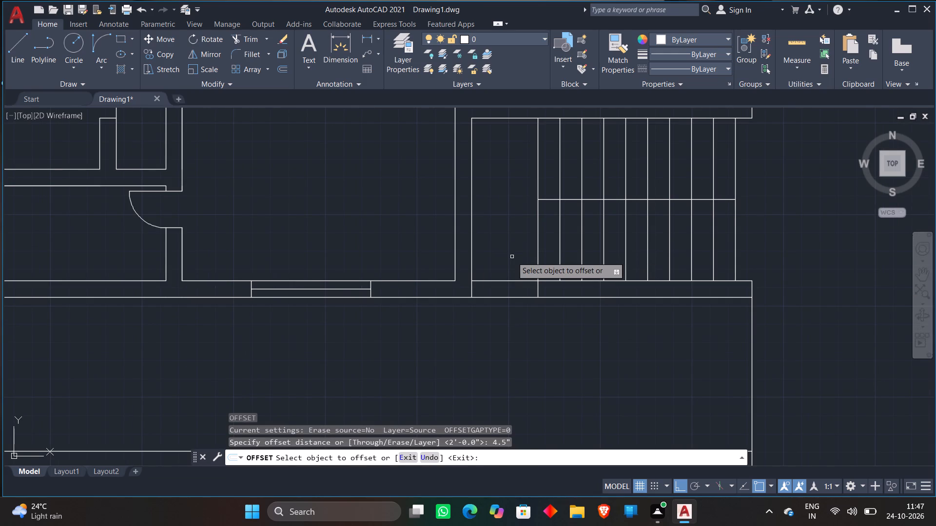
scroll(514, 282, up, 1)
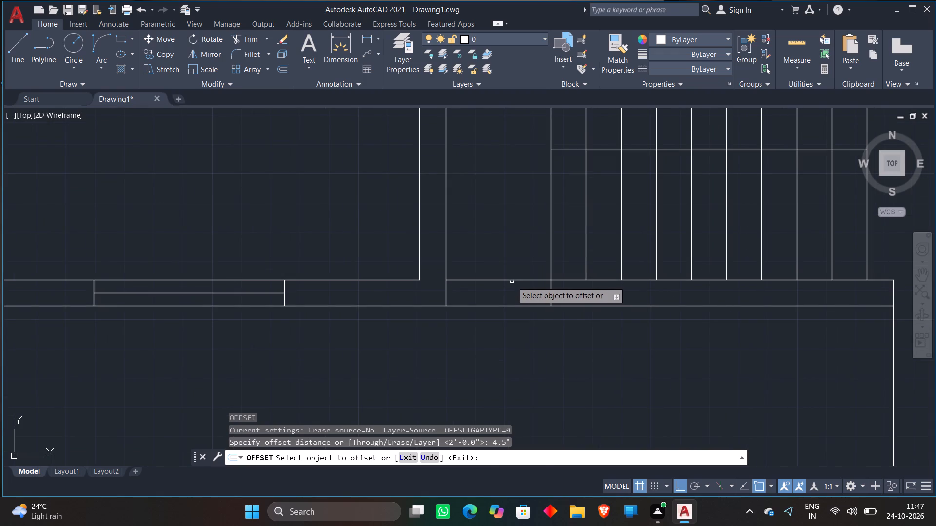
click(512, 280)
click(508, 328)
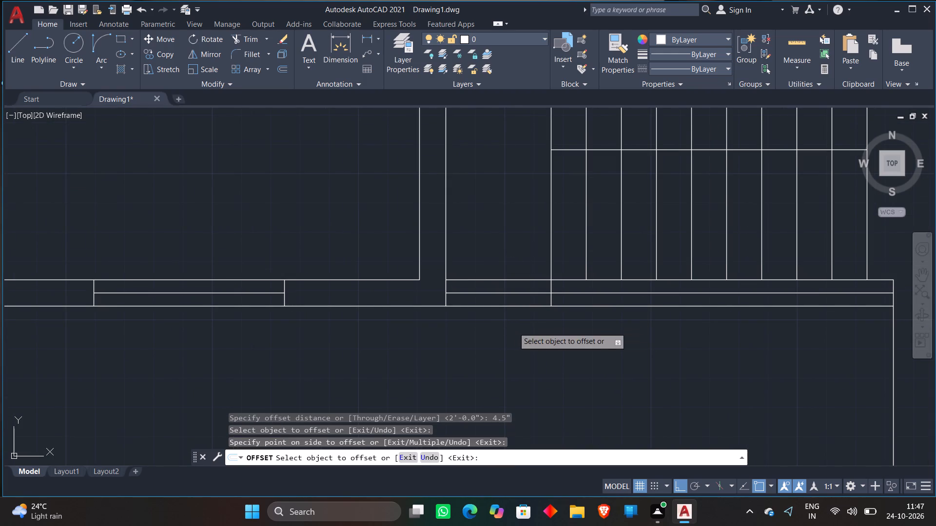
key(Escape)
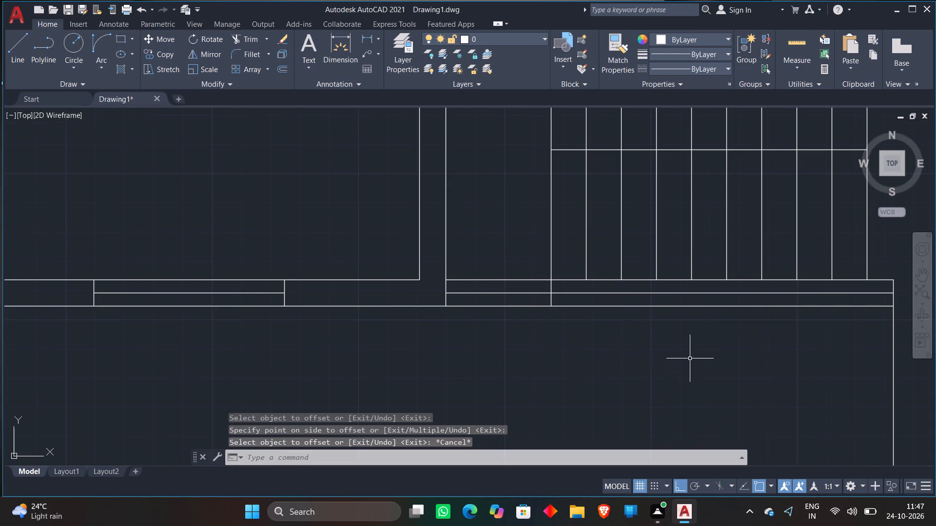
Trim the new centre line beyond the landing's edge, keeping only the part within the window opening beside the stairs.
key(t)
key(r)
key(space)
click(593, 292)
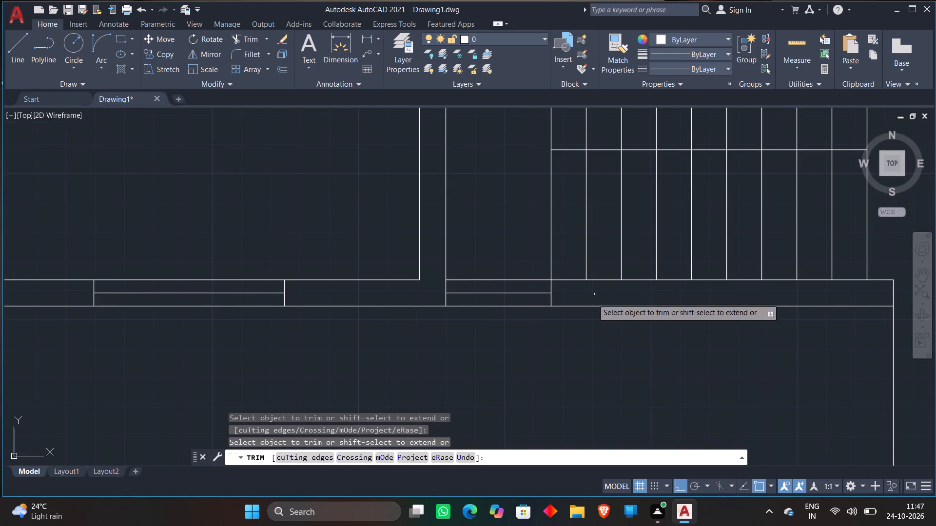
key(Escape)
Insert the Sink-single - 30 in top block from the DesignCenter Kitchens.dwg library at scale 1, in the empty space west of the plan.
scroll(636, 365, down, 5)
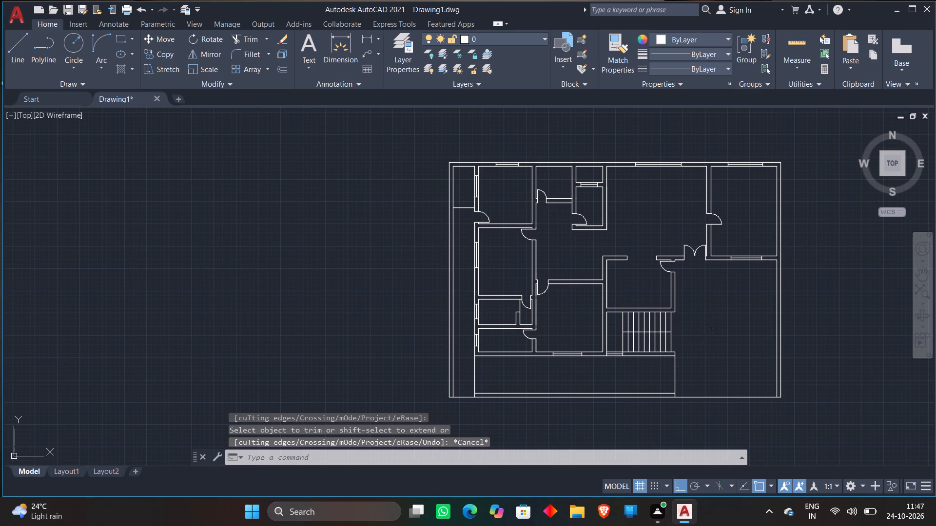
scroll(684, 362, up, 2)
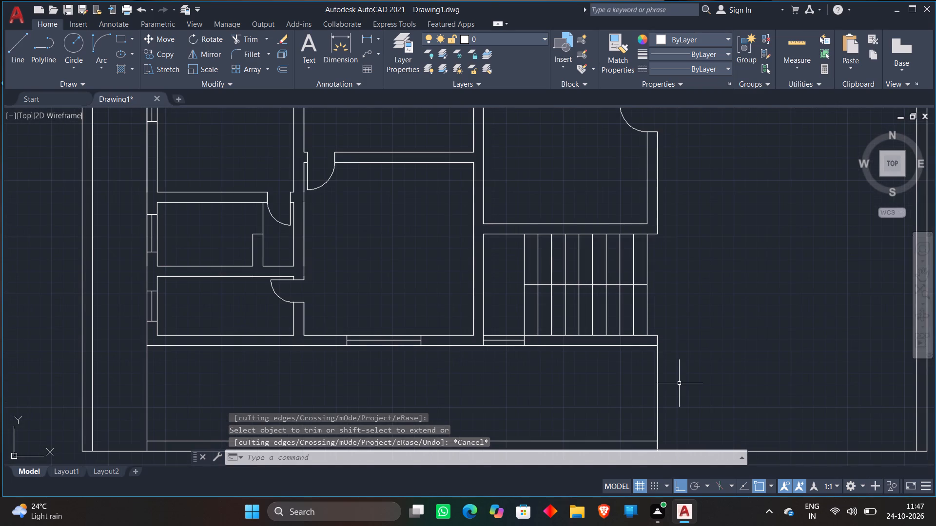
scroll(686, 341, down, 2)
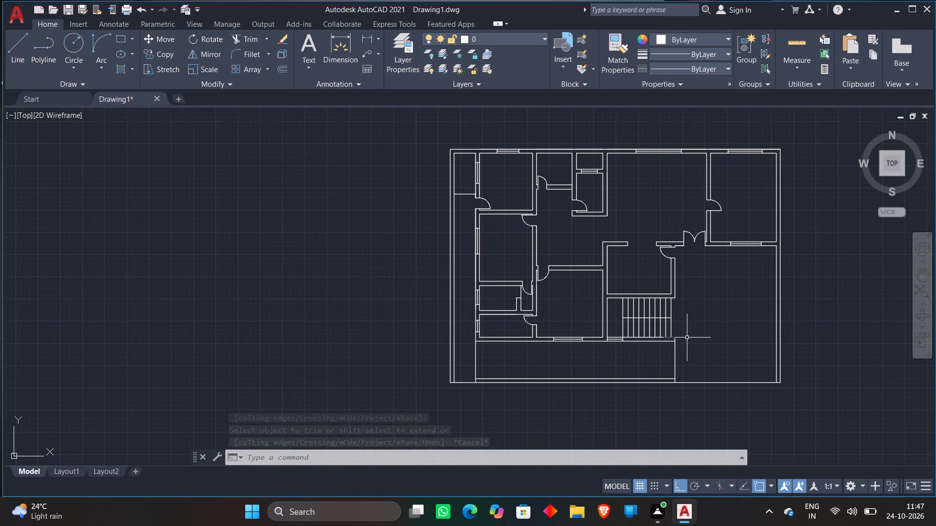
text(DC)
key(space)
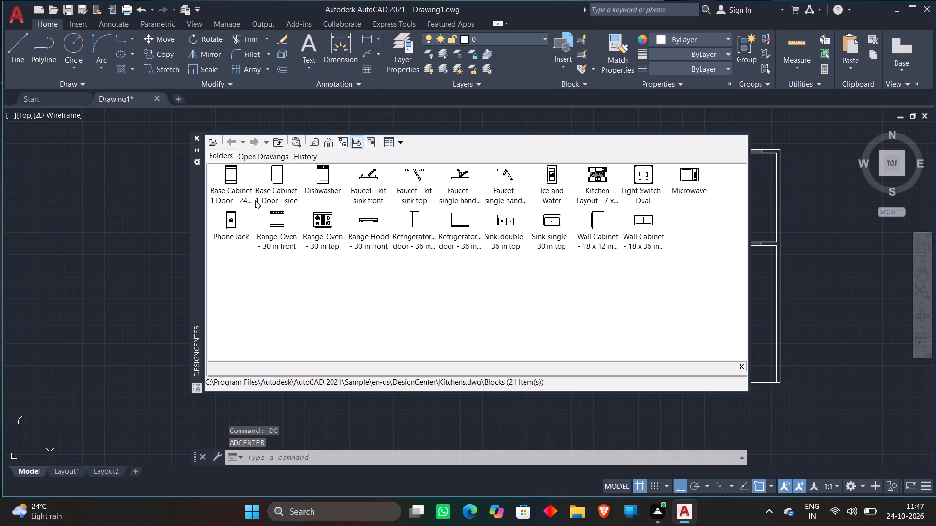
double_click(550, 221)
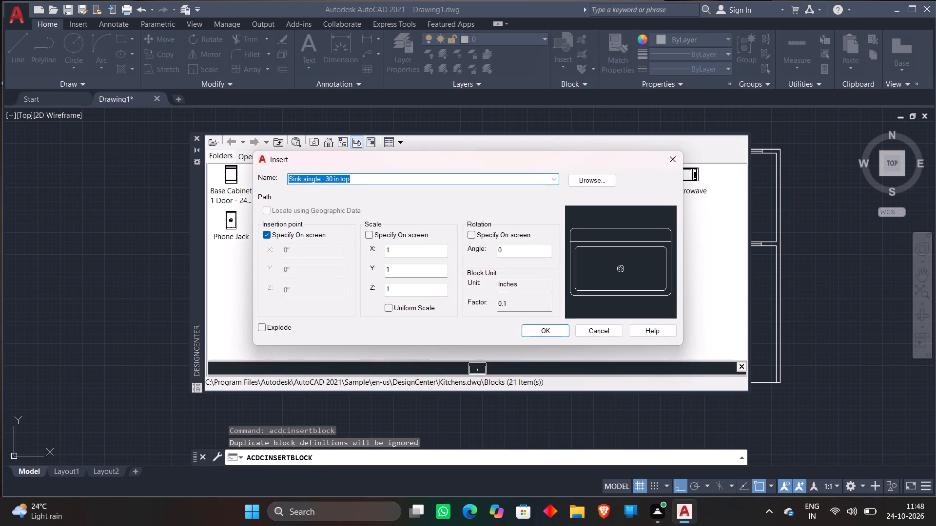
click(548, 330)
click(77, 236)
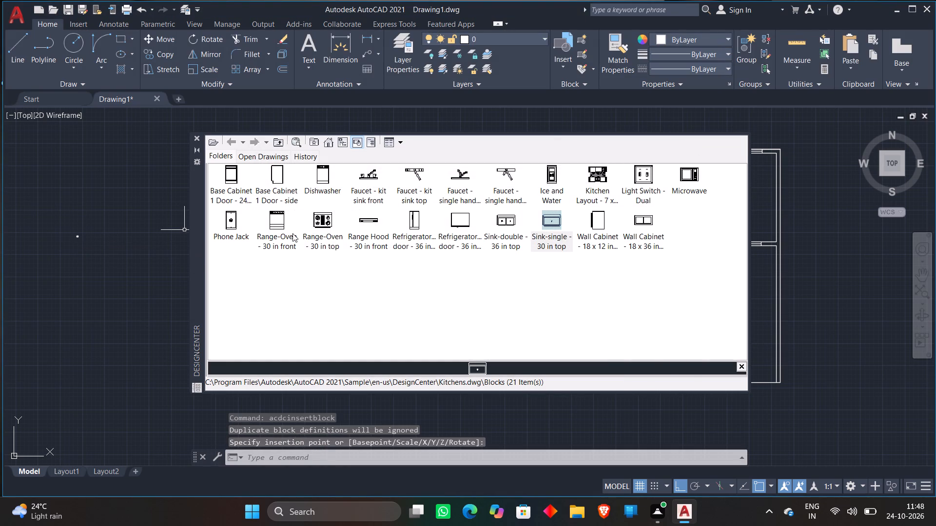
Insert the Range-Oven - 30 in top block at scale 1 near the sink, outside the plan.
double_click(325, 223)
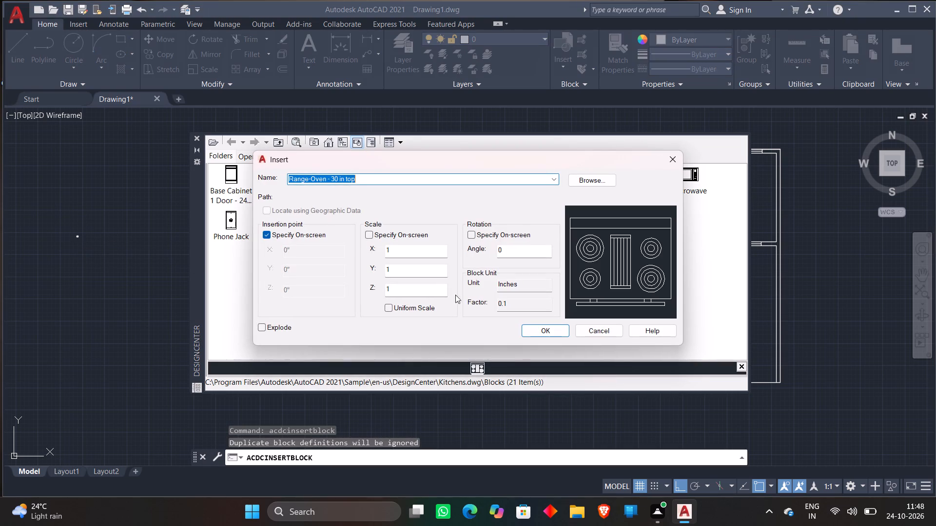
click(536, 332)
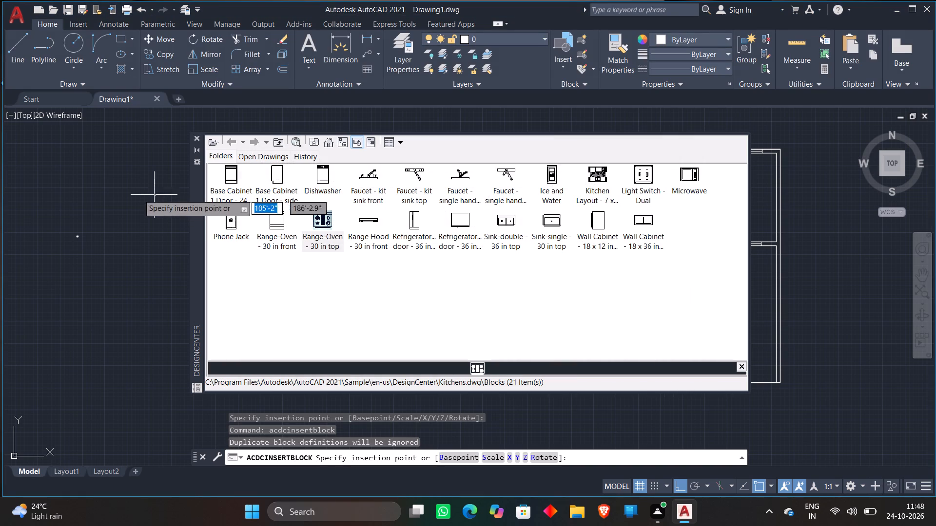
click(87, 219)
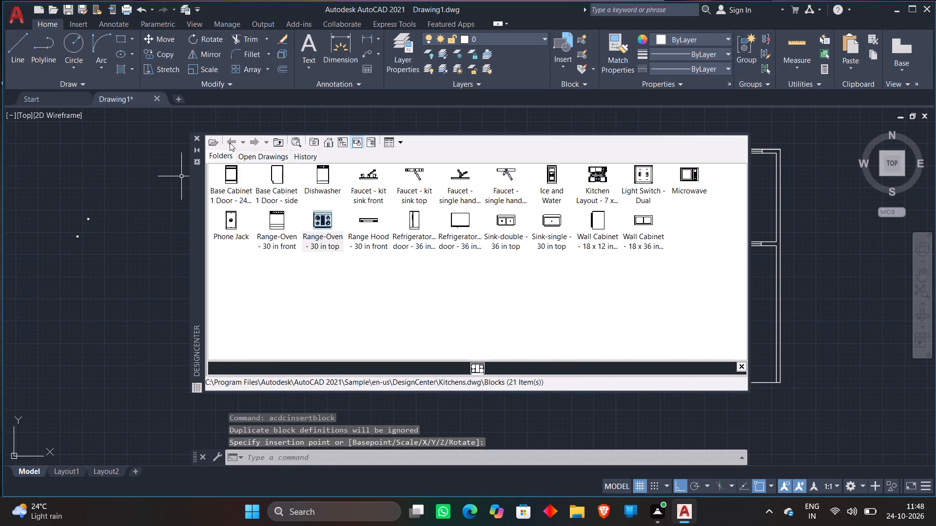
Insert the Toilet - top block from the House Designer.dwg sample library beside the other blocks outside the plan.
click(326, 145)
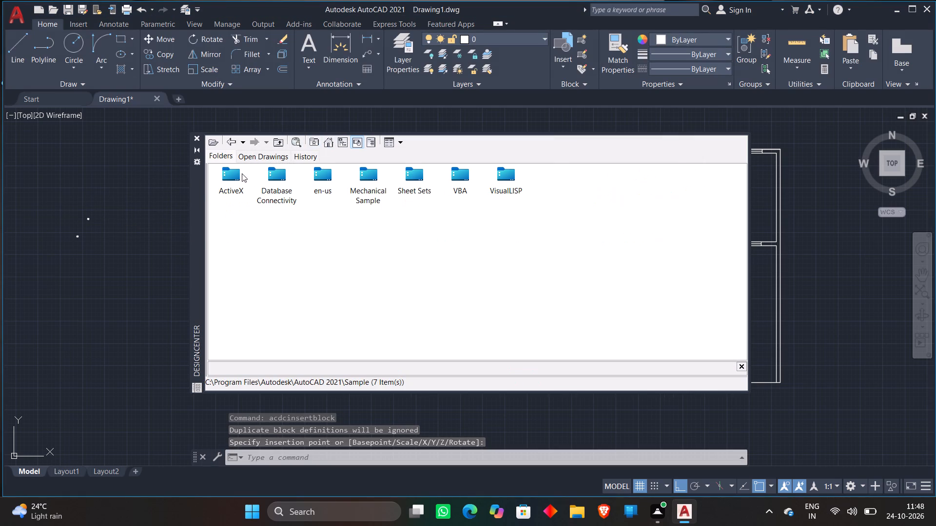
double_click(319, 172)
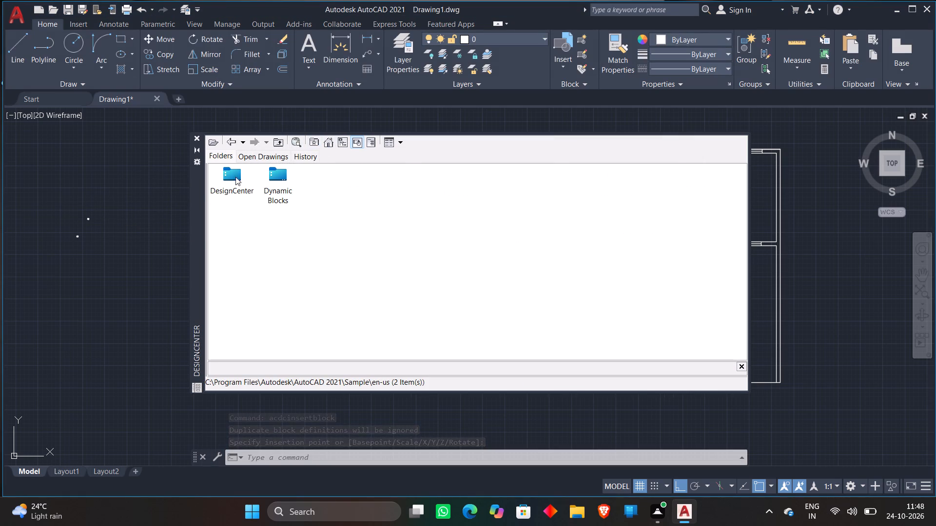
double_click(225, 175)
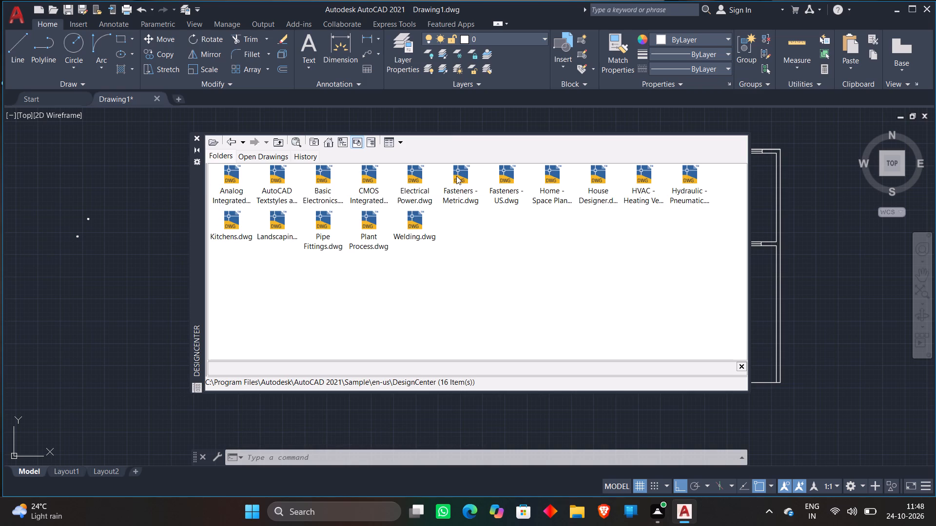
scroll(456, 176, down, 1)
scroll(434, 192, up, 2)
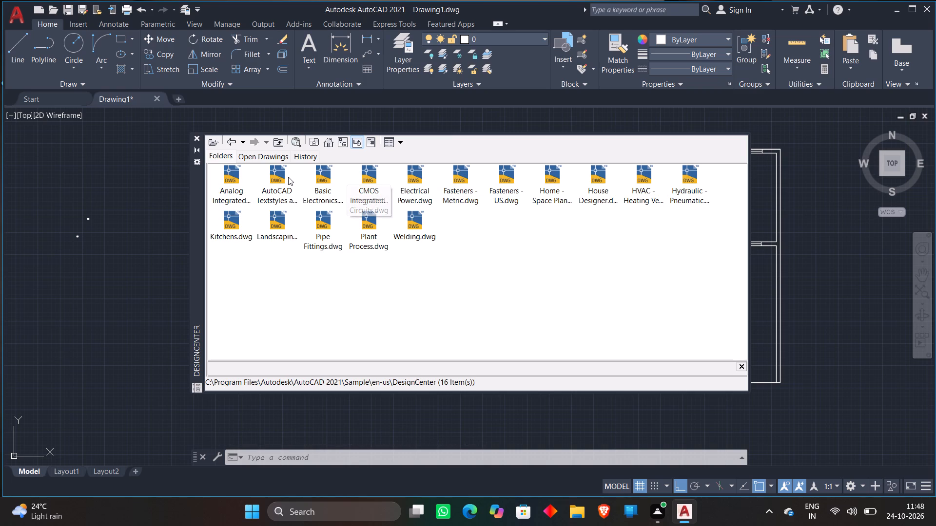
scroll(290, 177, up, 2)
double_click(601, 180)
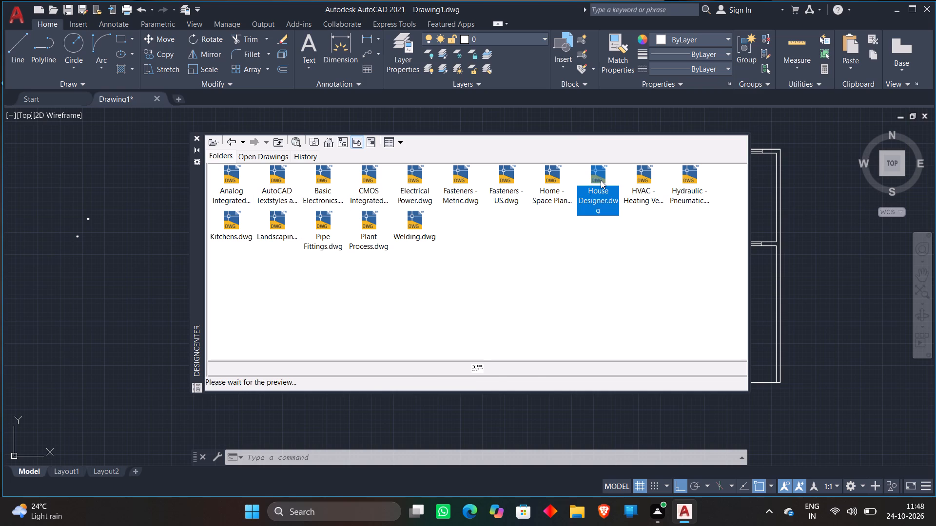
double_click(239, 174)
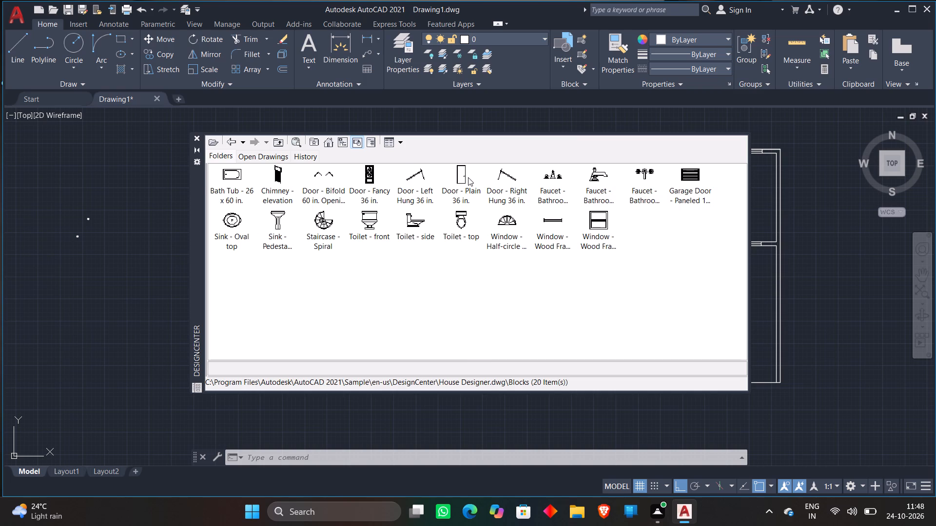
double_click(462, 219)
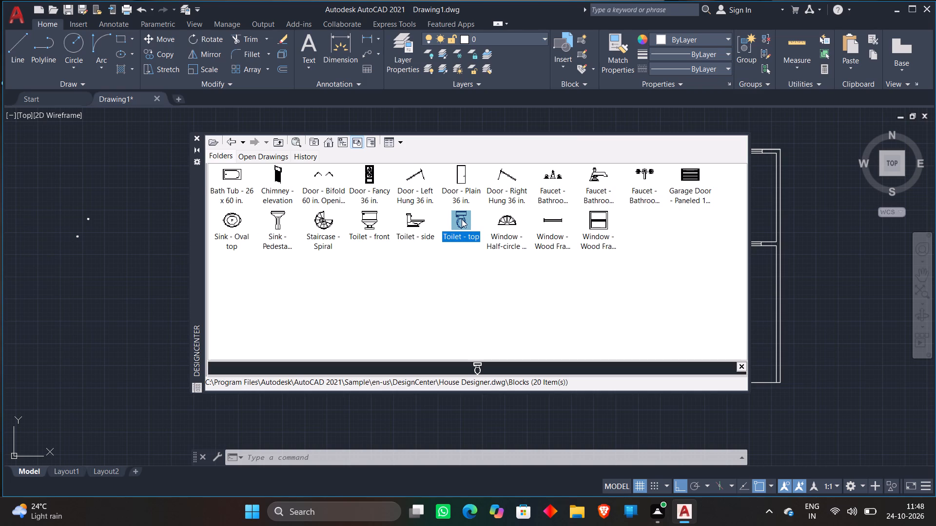
click(531, 329)
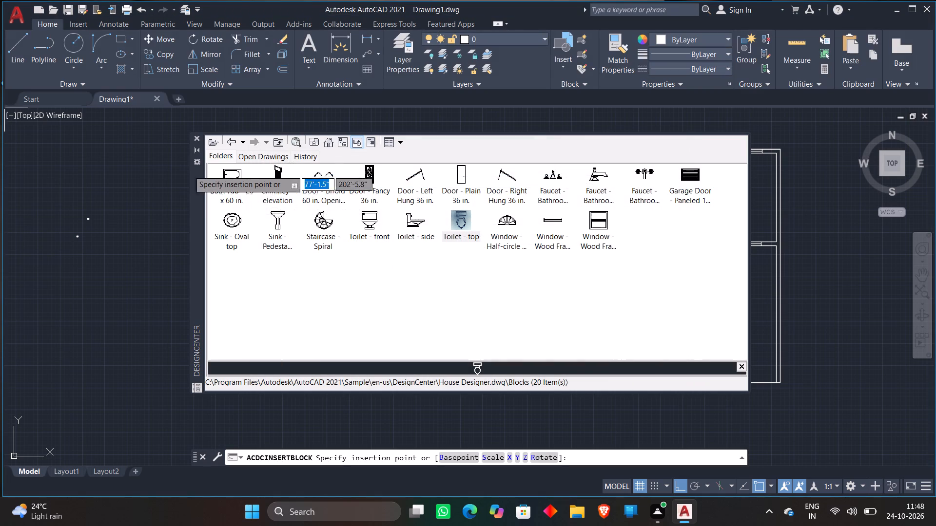
click(104, 193)
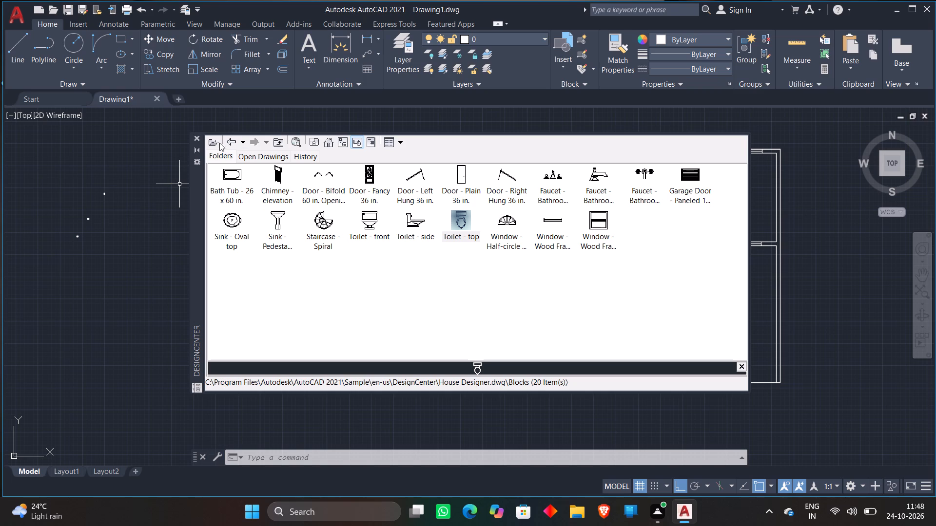
Insert the Sofa - Roundback 7 ft block from the Home - Space Planner.dwg library at scale 1, beside the other blocks.
click(235, 139)
click(229, 142)
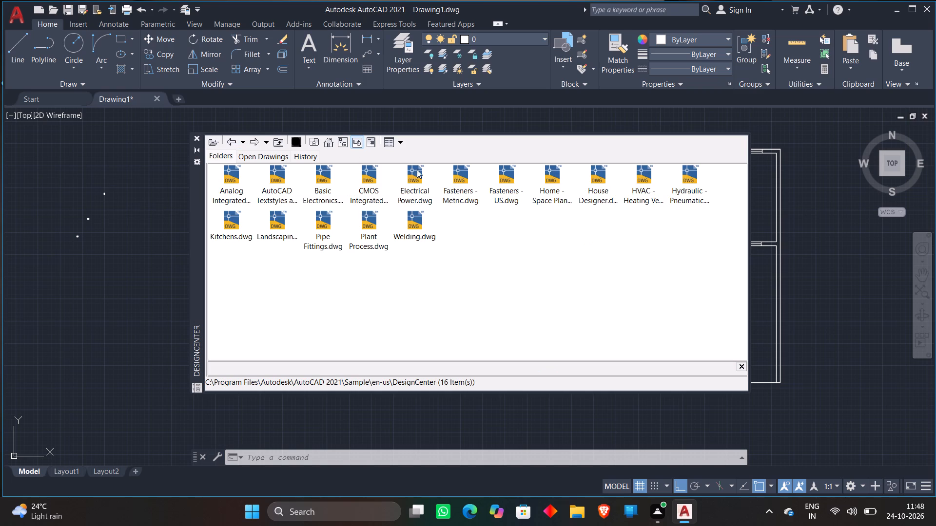
double_click(546, 175)
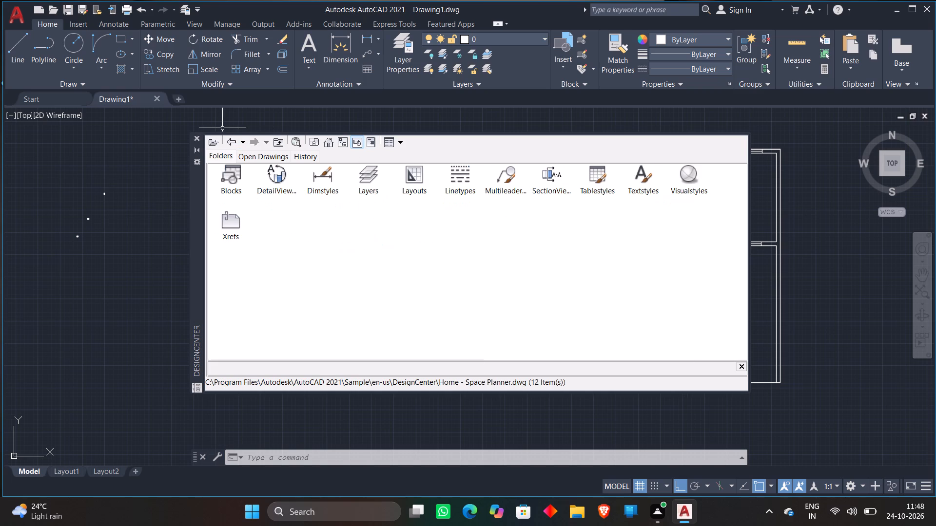
double_click(231, 172)
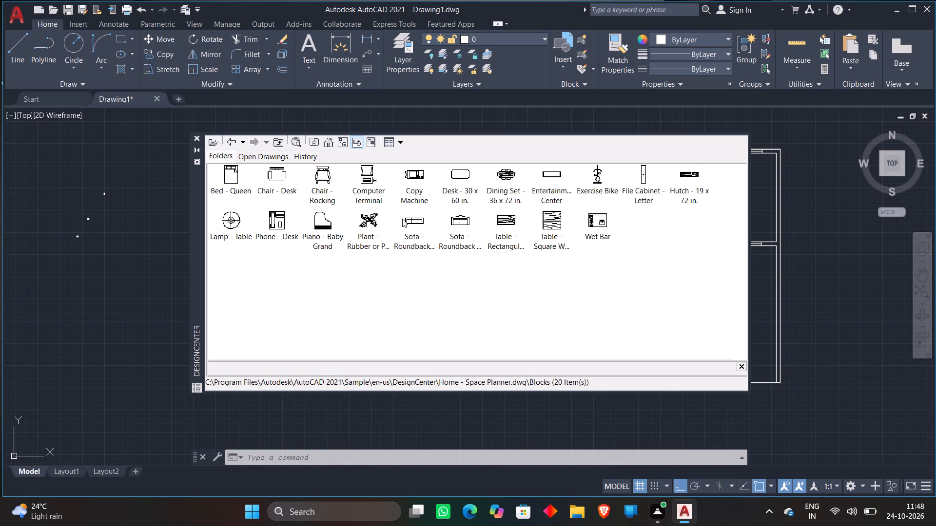
double_click(410, 218)
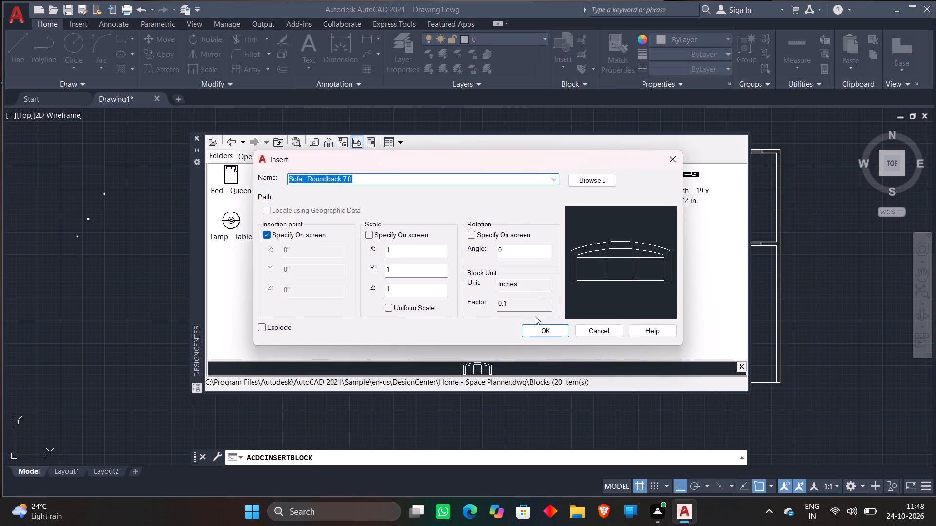
click(538, 333)
click(78, 186)
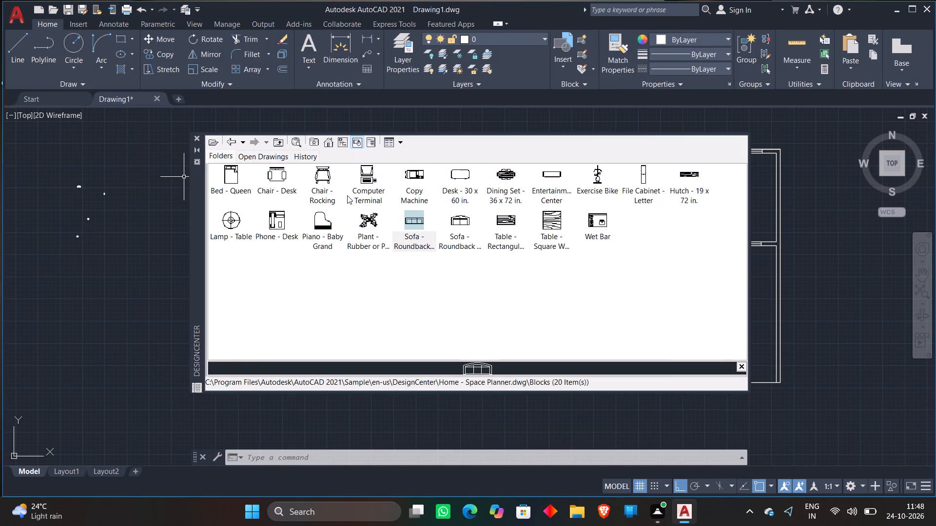
Insert the Sofa - Roundback Loveseat 5 ft block at scale 1 beside the other blocks west of the plan.
double_click(452, 217)
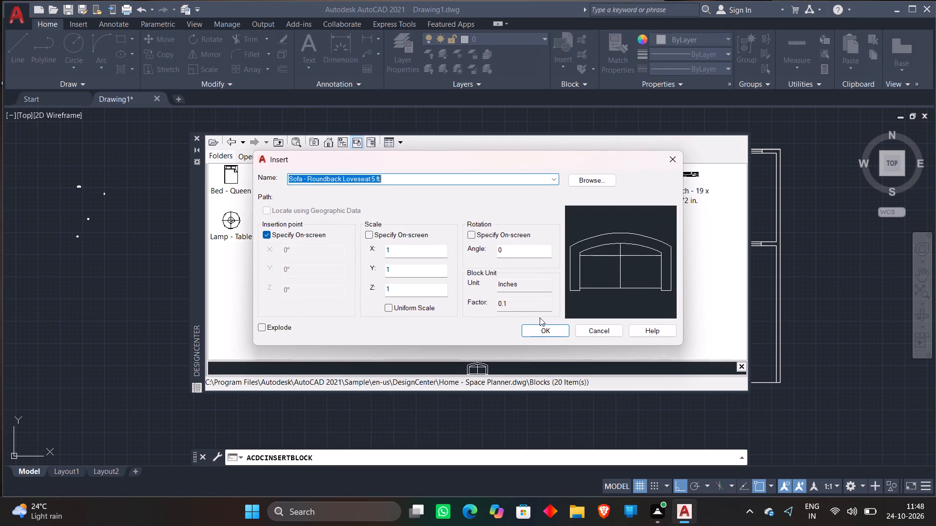
click(524, 328)
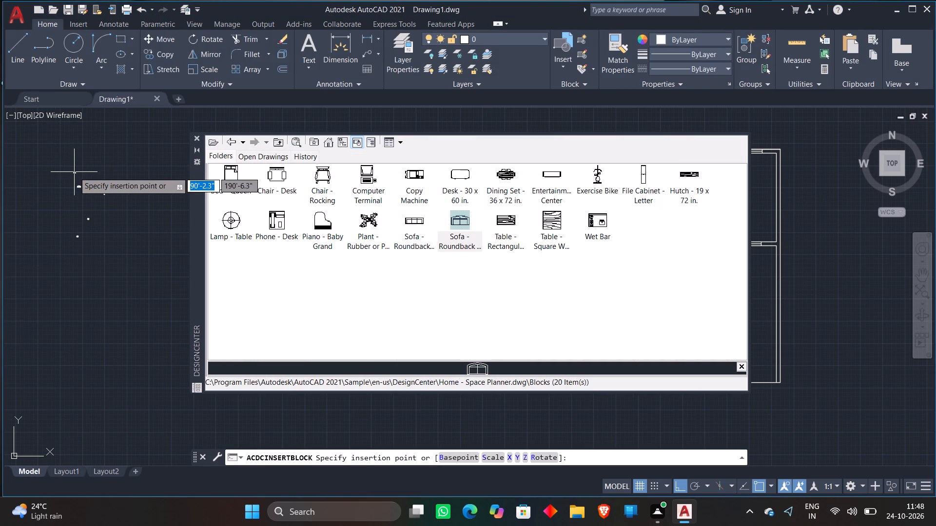
click(74, 172)
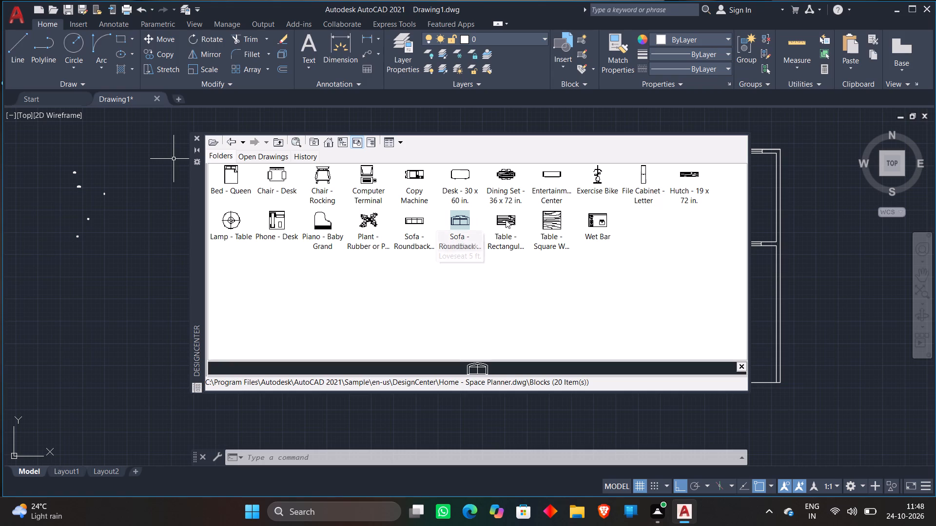
Insert the Table - Rectangular Woodgrain 60 x 30 in block at scale 1 beside the loveseat.
double_click(506, 220)
click(546, 334)
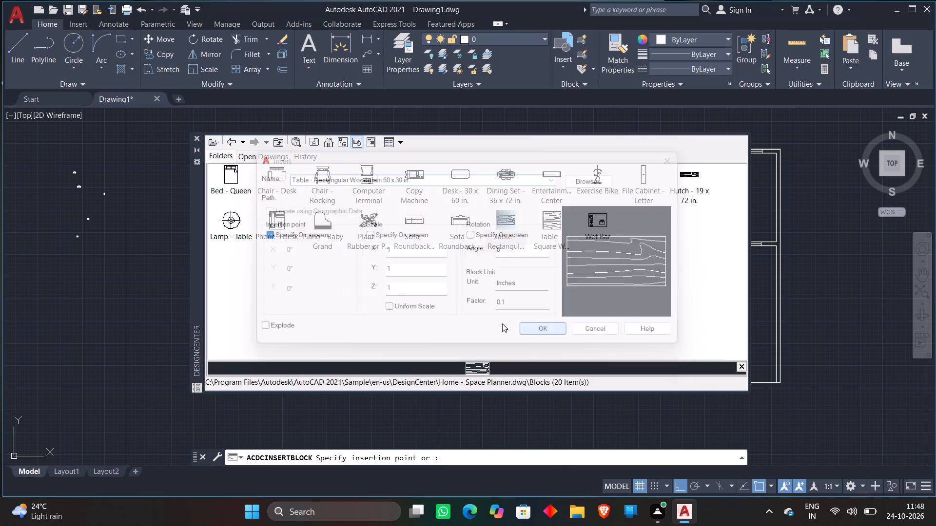
click(93, 172)
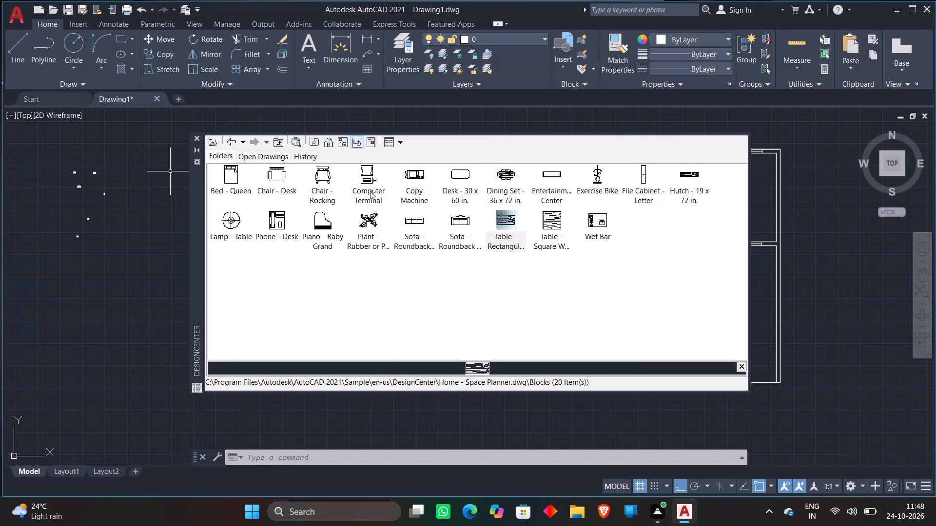
Insert the Dining Set - 36 x 72 in block at scale 1, east of the rectangular table.
double_click(510, 178)
click(548, 327)
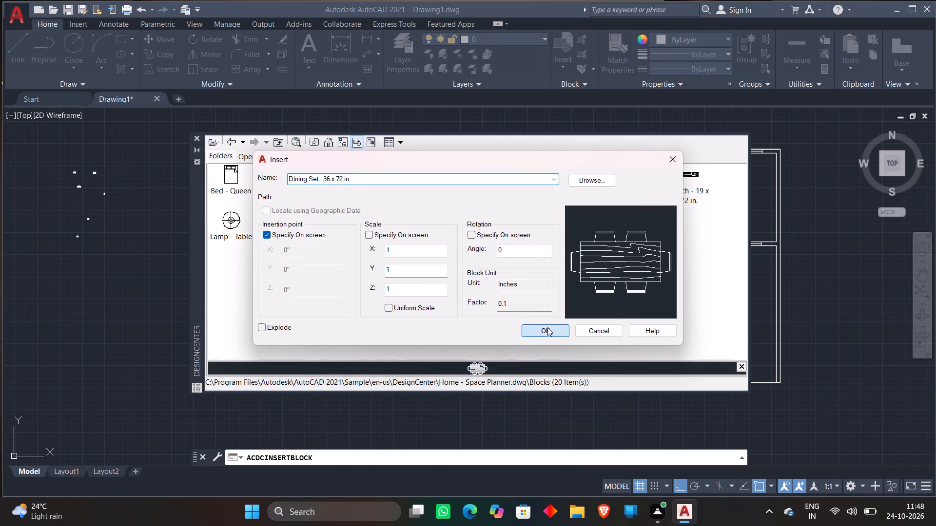
click(128, 183)
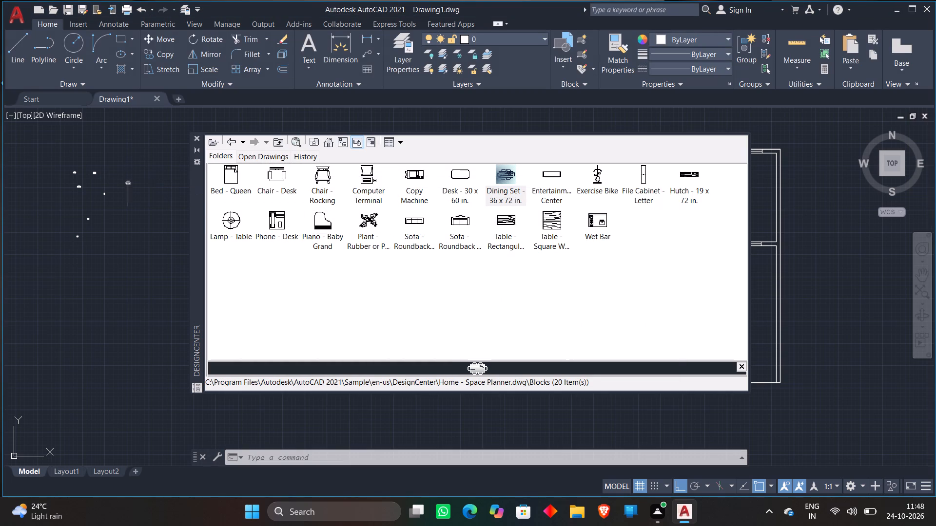
Insert the Bed - Queen block at scale 1 just south of the dining set, then close DesignCenter.
double_click(231, 171)
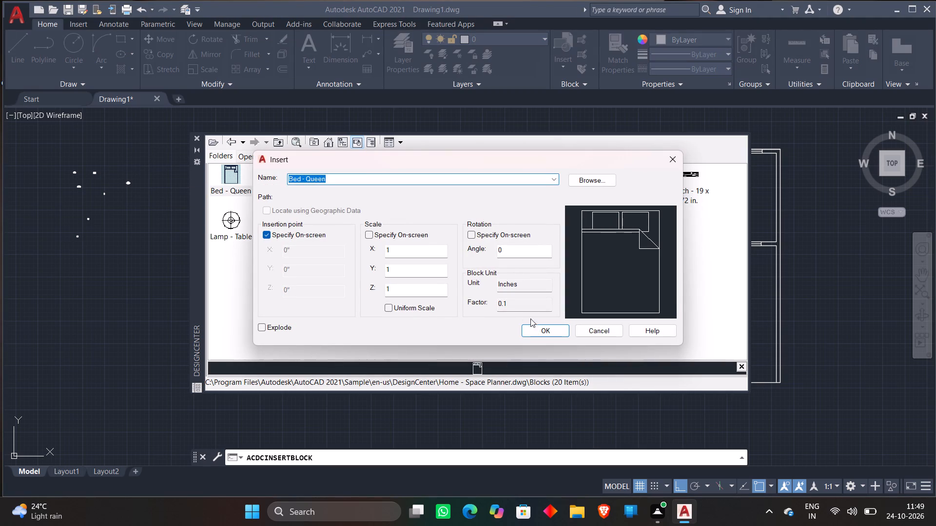
click(535, 325)
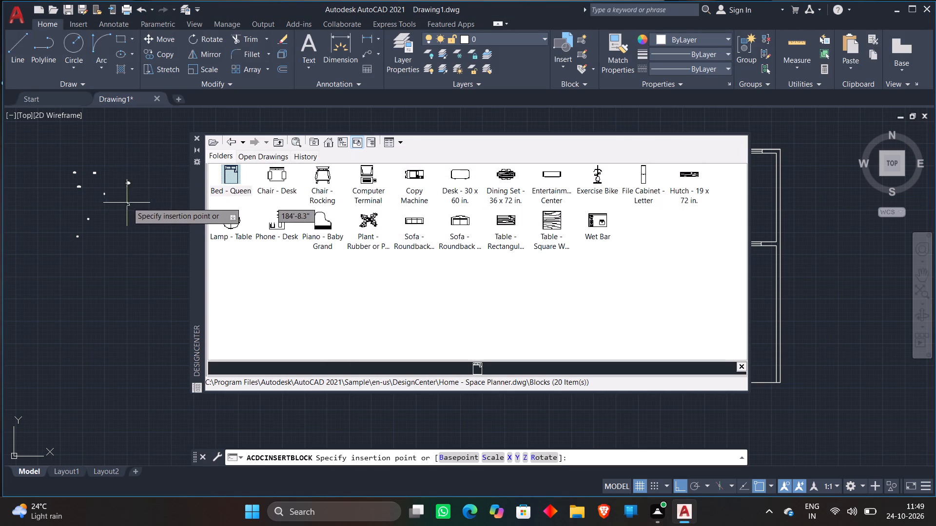
click(128, 201)
click(196, 137)
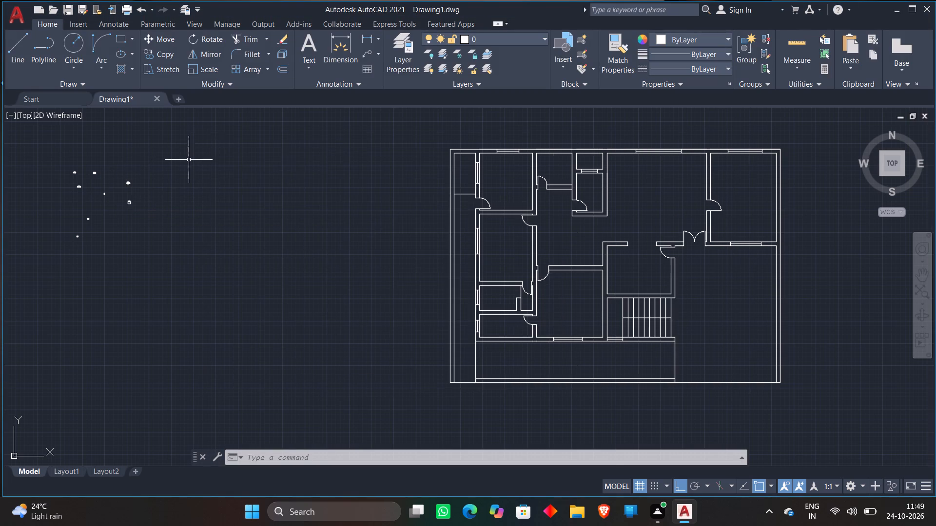
Move all the collected furniture and fixture blocks from west of the plan to the empty space east of it.
scroll(338, 181, down, 1)
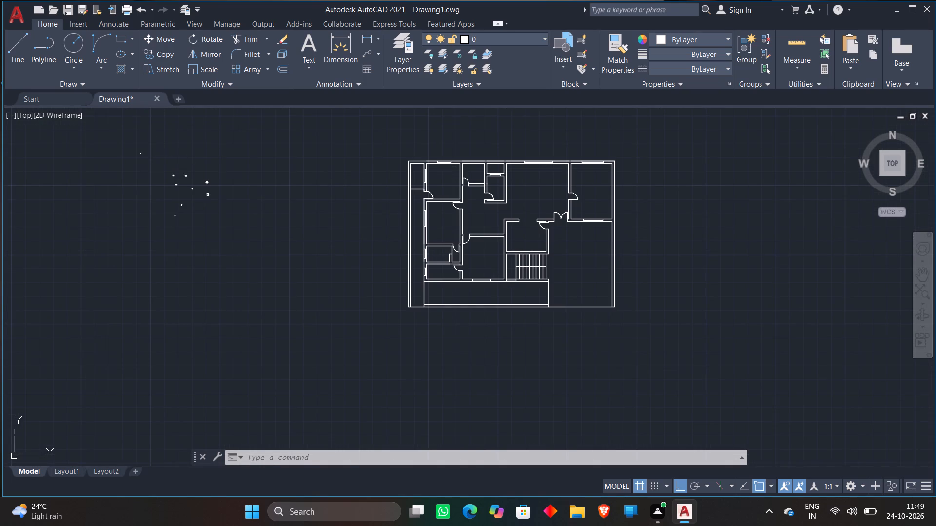
click(136, 149)
click(273, 254)
key(m)
key(space)
click(182, 193)
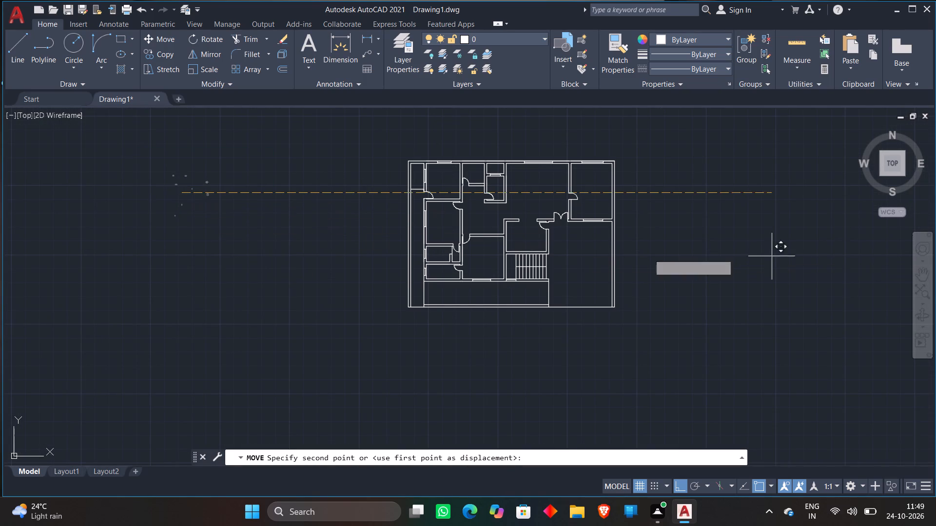
click(682, 242)
Move the queen bed block with Ortho off into the middle bedroom on the plan's west side.
scroll(687, 144, up, 2)
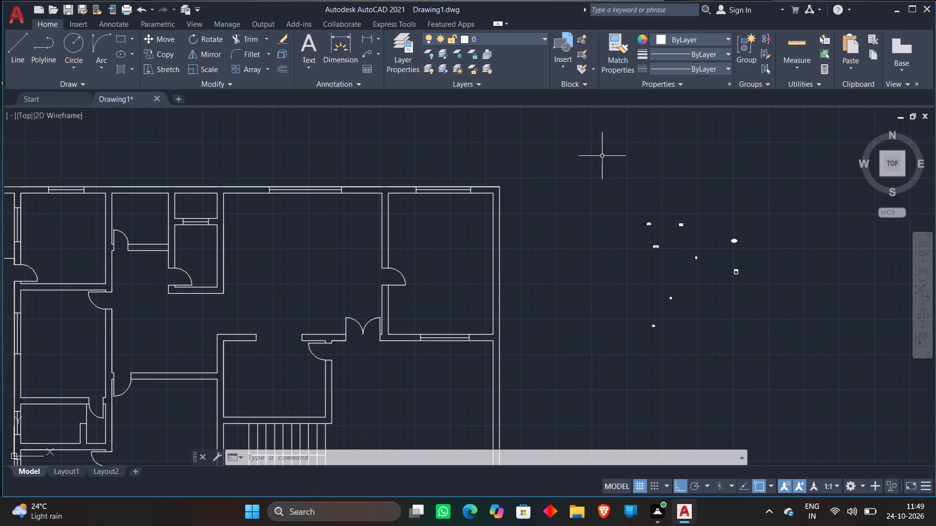
scroll(625, 171, up, 2)
scroll(673, 176, down, 3)
scroll(747, 222, up, 3)
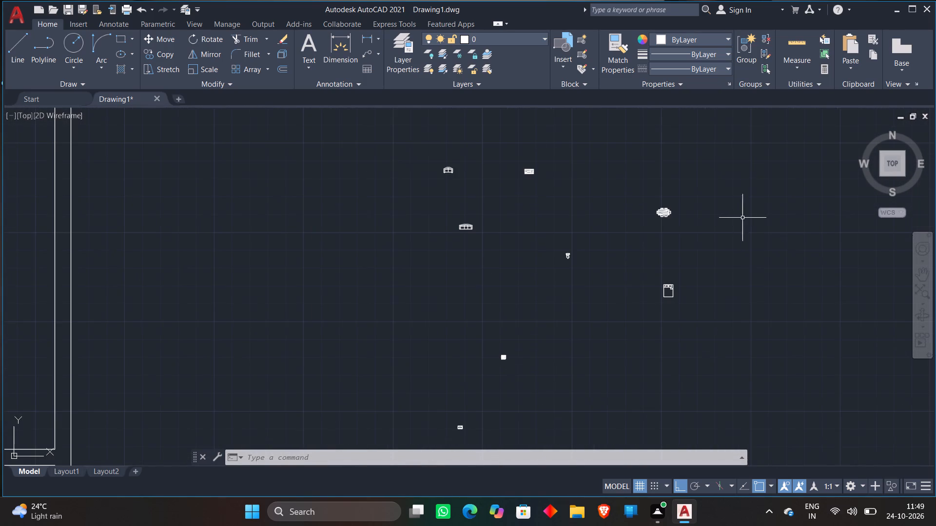
click(640, 266)
click(758, 331)
key(m)
key(space)
click(708, 287)
scroll(739, 241, down, 4)
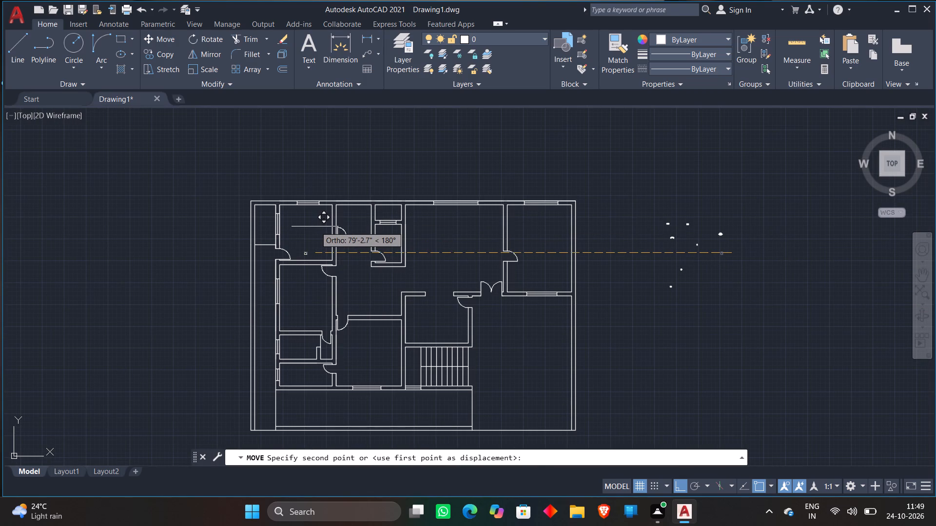
key(F8)
scroll(321, 285, up, 3)
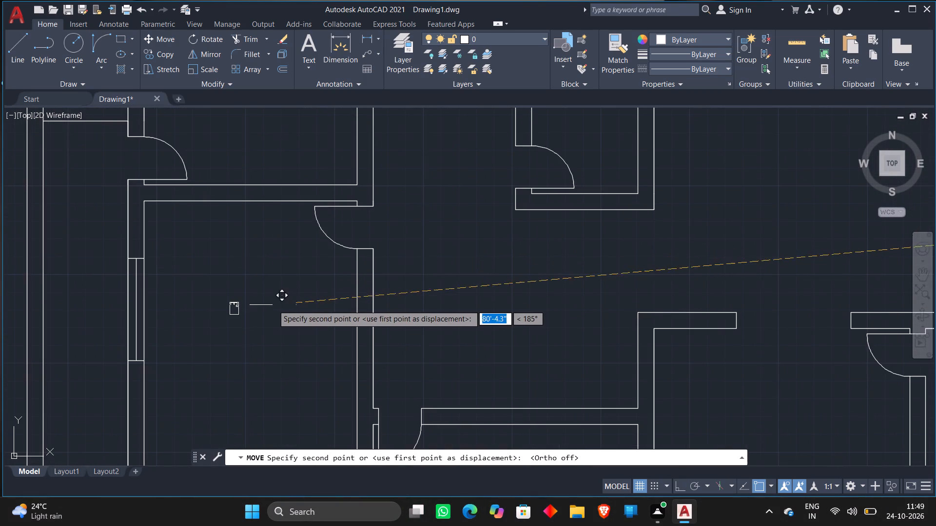
scroll(273, 305, down, 1)
middle_drag(273, 305, 332, 253)
click(307, 271)
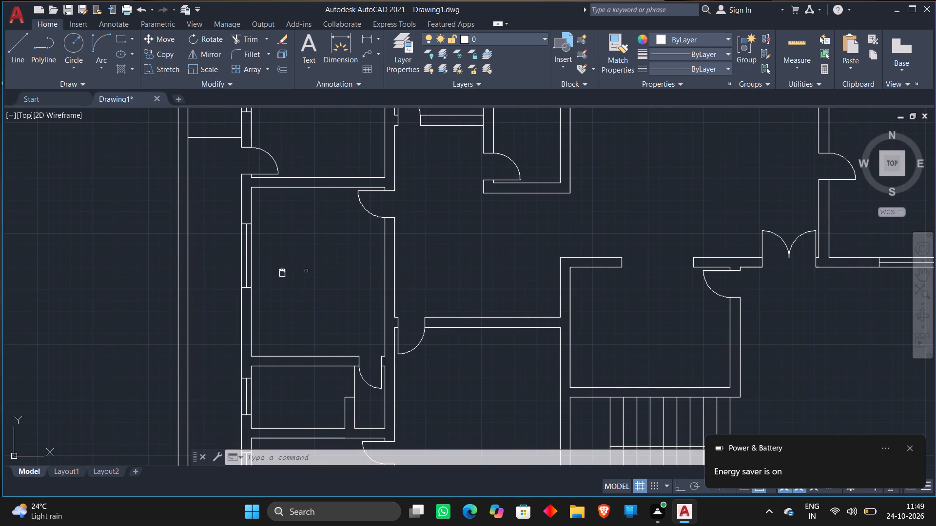
Scale the queen bed up by a factor of about 9.1 to suit the room size.
scroll(317, 270, up, 2)
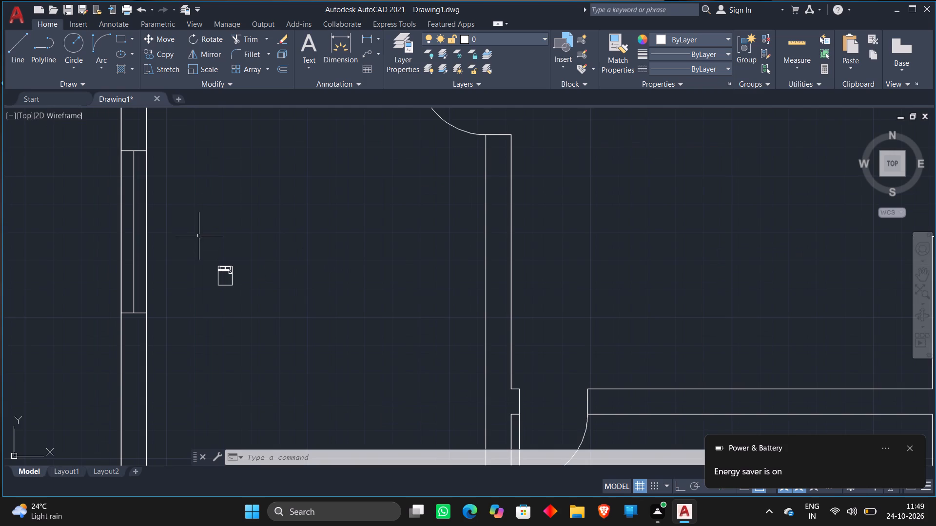
scroll(203, 235, down, 3)
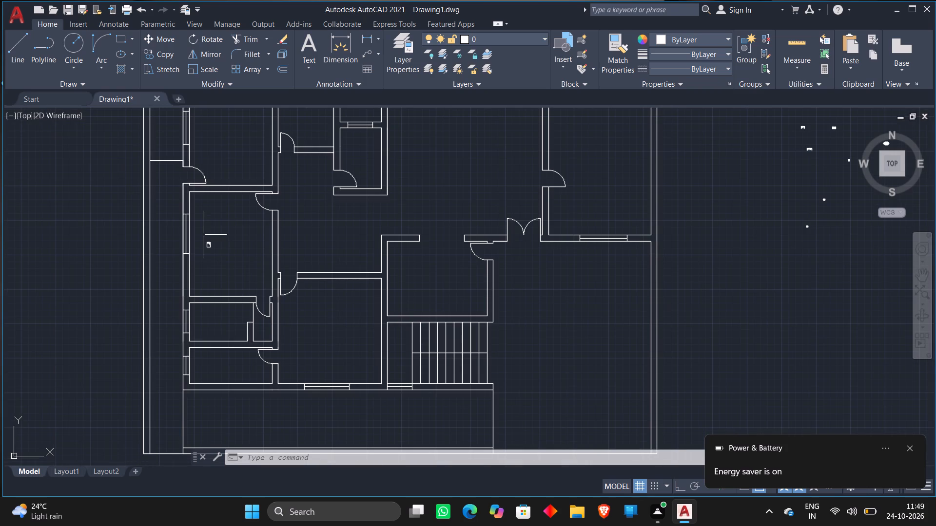
scroll(217, 263, down, 1)
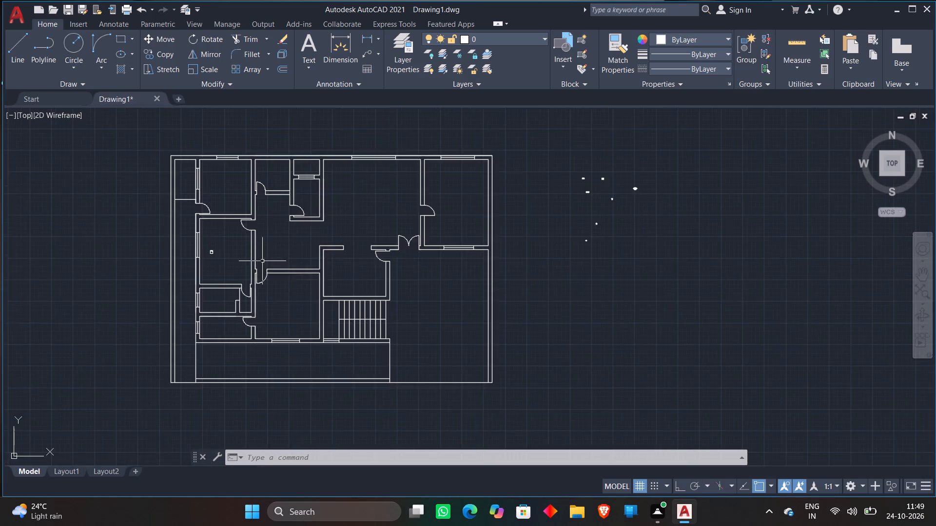
scroll(269, 257, down, 3)
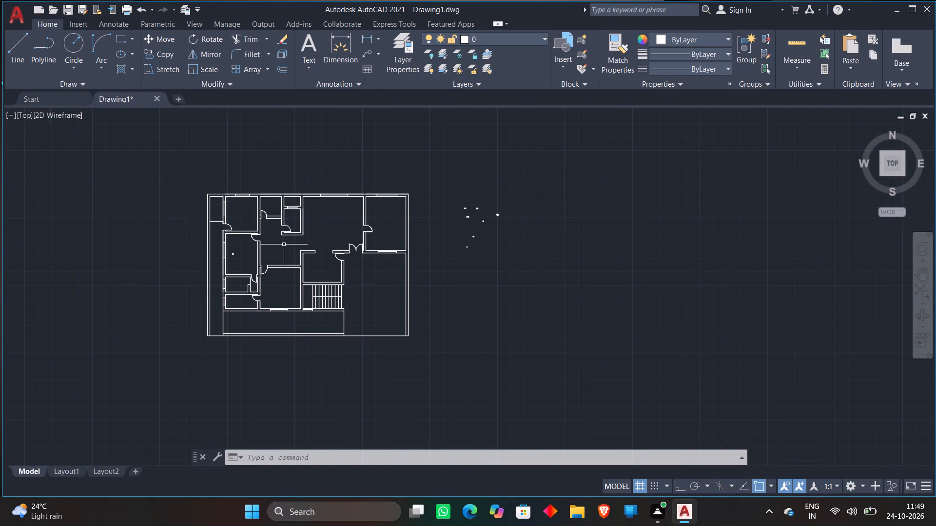
scroll(288, 239, up, 4)
scroll(132, 254, up, 2)
middle_drag(251, 300, 277, 257)
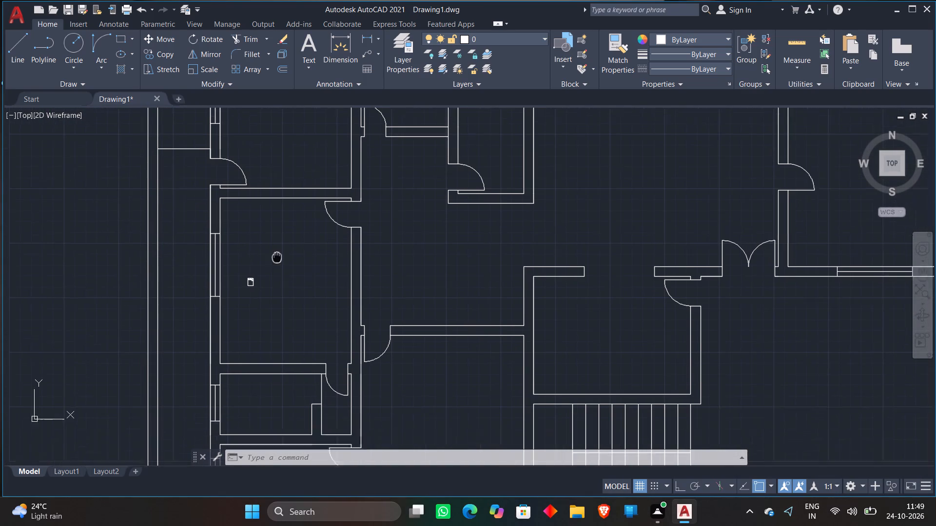
middle_drag(277, 257, 277, 257)
click(247, 259)
click(271, 295)
right_click(271, 278)
click(278, 314)
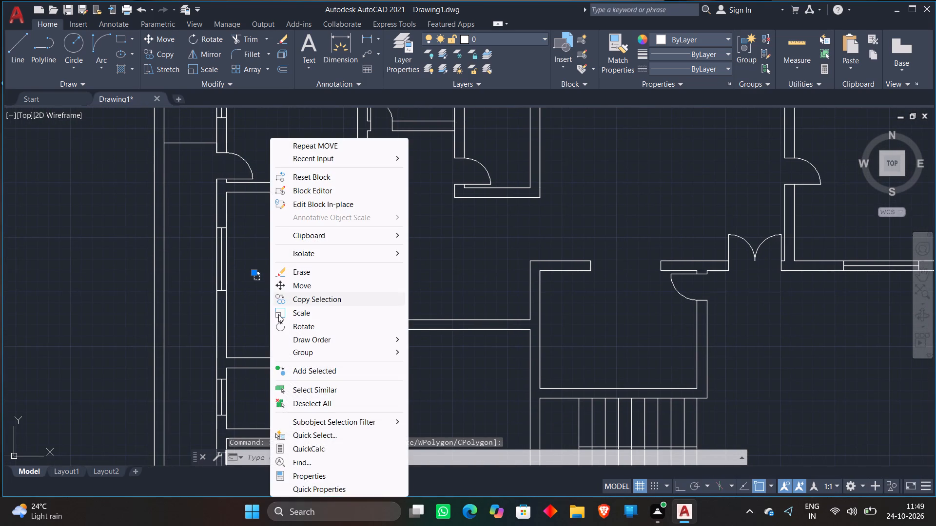
click(258, 249)
scroll(272, 243, down, 1)
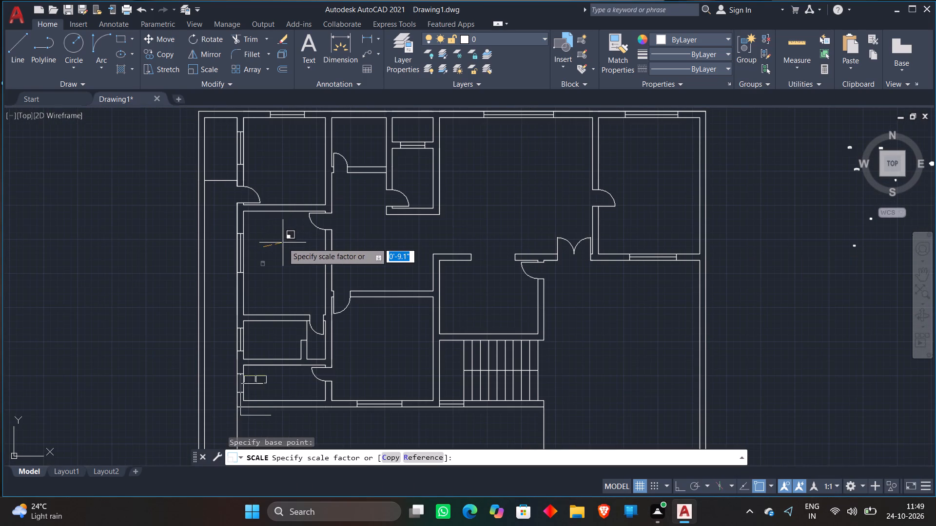
click(283, 243)
Move the enlarged bed about 17' north, back inside the middle west bedroom.
click(256, 377)
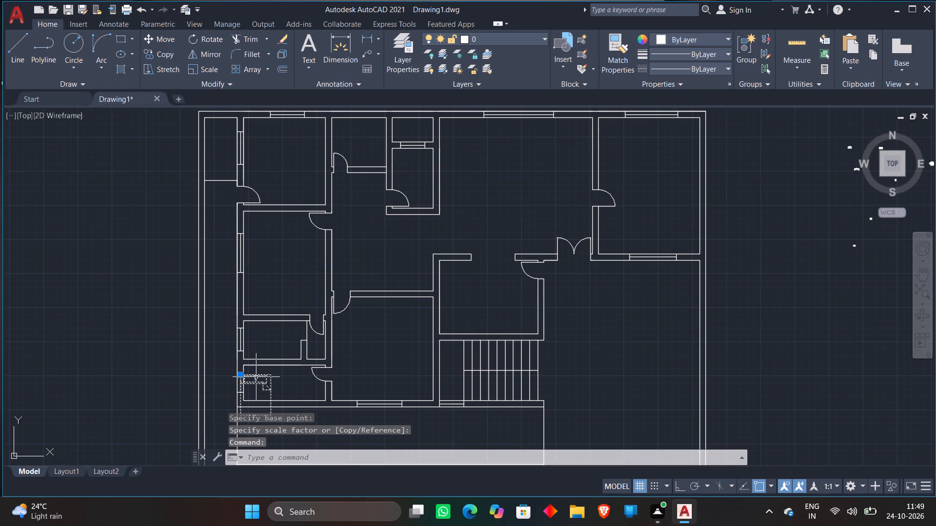
text(M)
key(space)
click(256, 378)
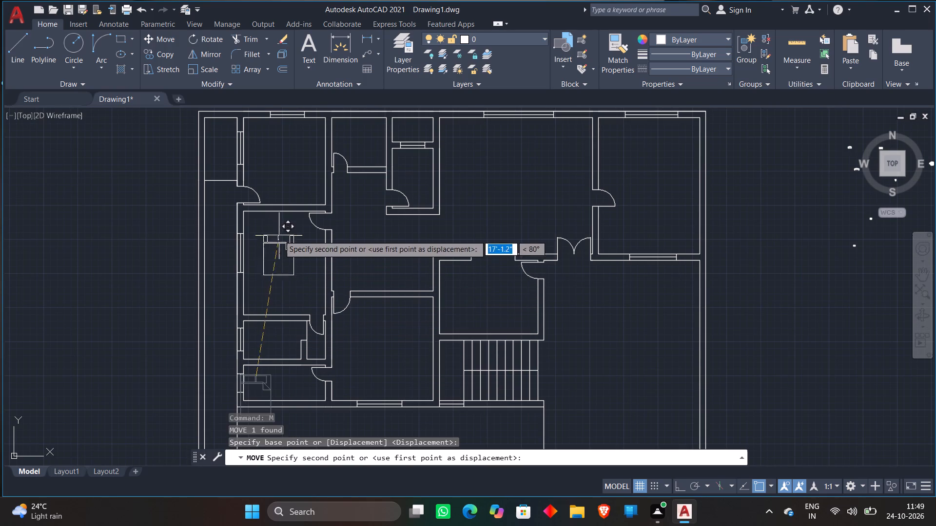
click(278, 234)
Rotate the bed 90° counterclockwise with Ortho on so its pillows face the west window wall.
scroll(273, 266, up, 2)
click(229, 183)
click(349, 329)
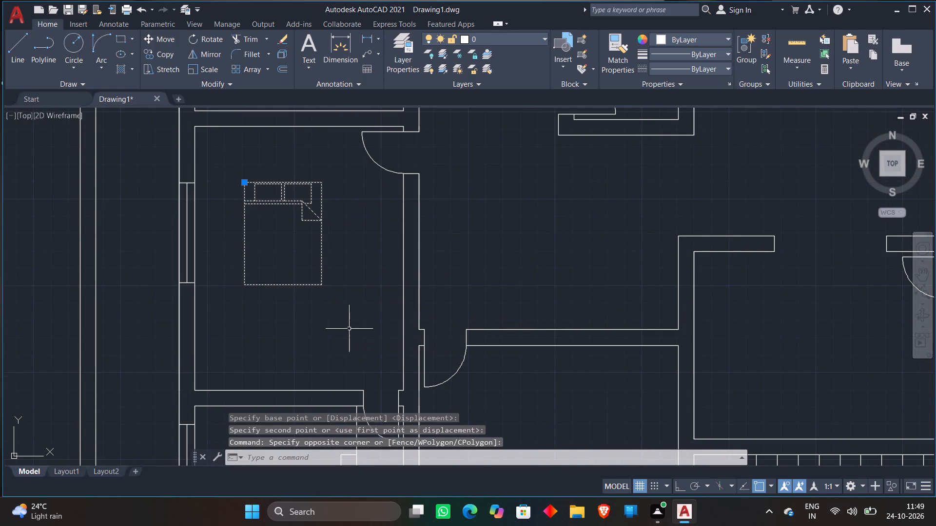
right_click(339, 292)
click(357, 325)
click(342, 285)
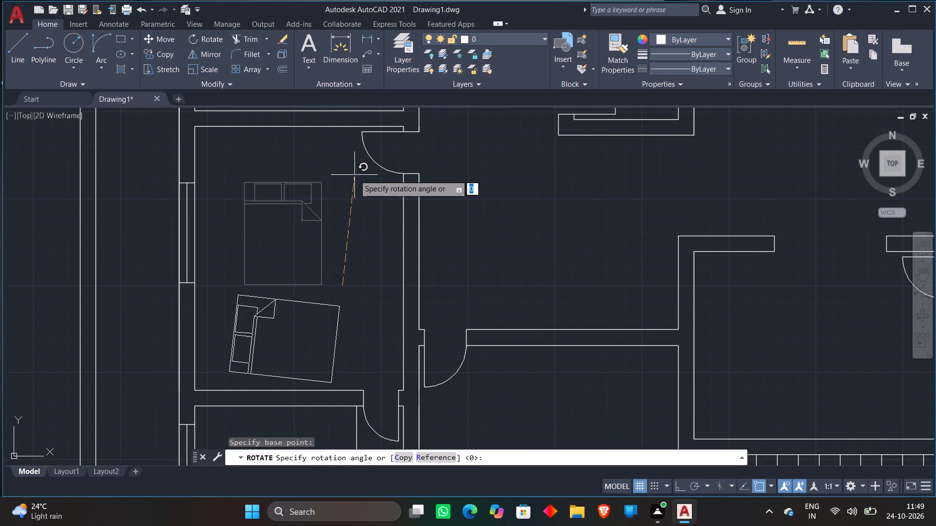
key(F8)
click(336, 179)
Move the rotated bed about 5' straight north, level with the bedroom's west window.
click(248, 326)
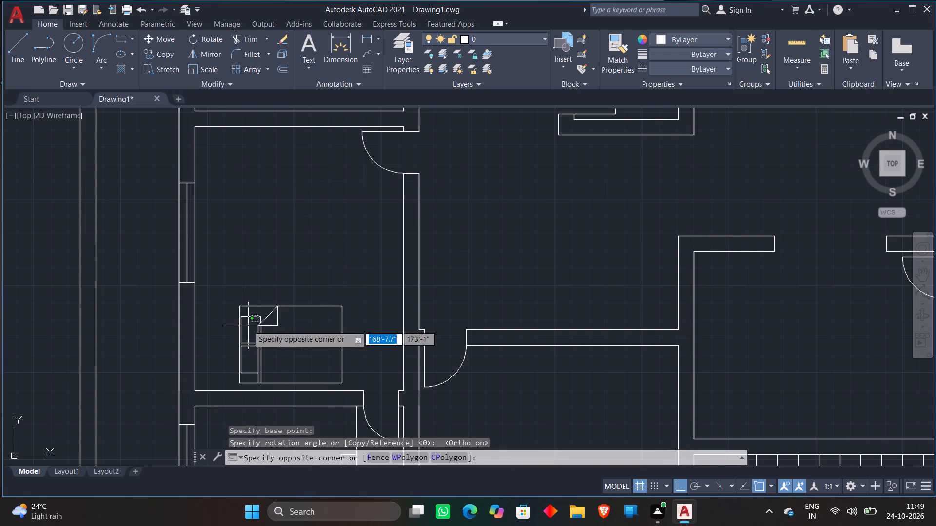
click(214, 320)
key(m)
key(space)
click(316, 333)
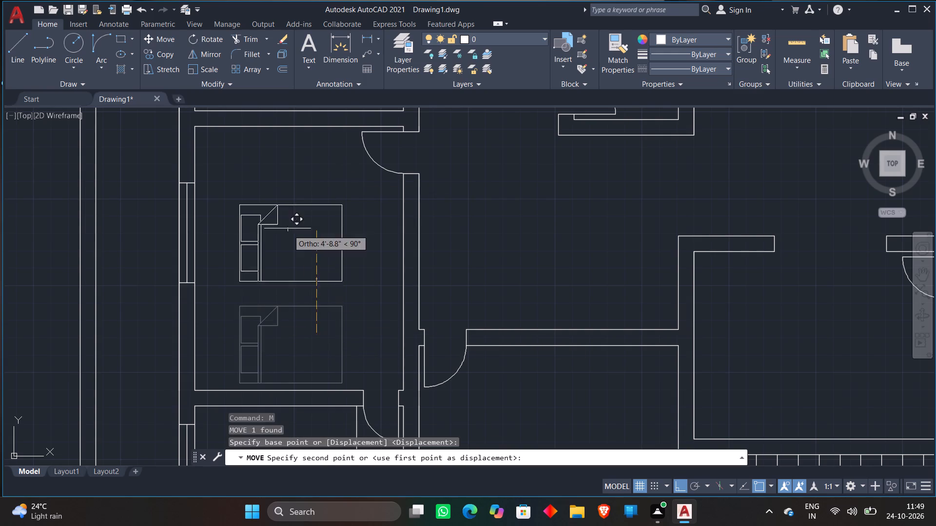
click(267, 225)
Move the bed straight west so its head sits close to the bedroom's window wall.
click(372, 279)
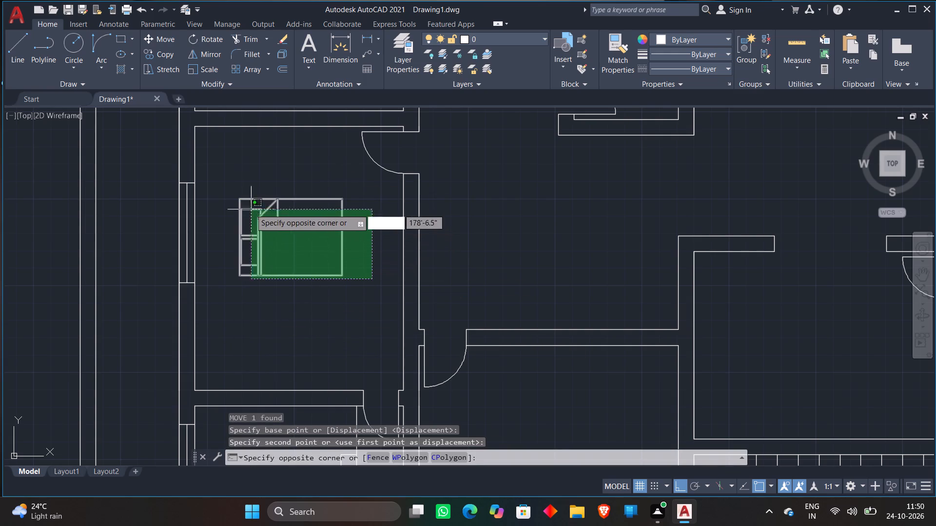
click(224, 194)
key(m)
key(space)
click(307, 230)
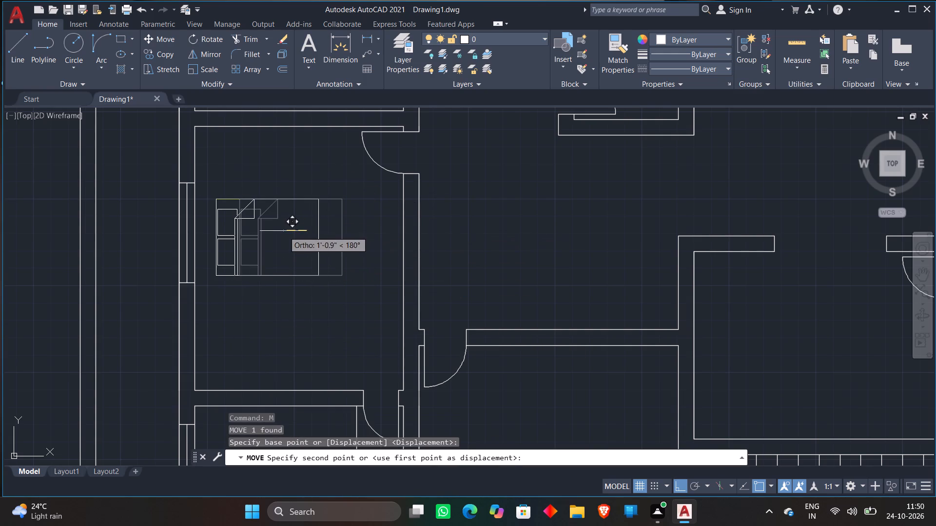
click(271, 225)
scroll(279, 220, down, 2)
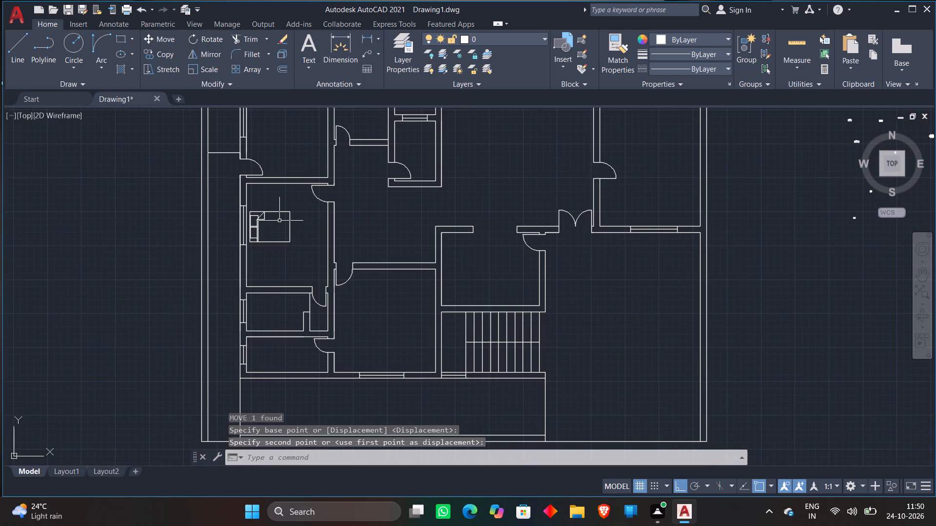
scroll(295, 228, down, 1)
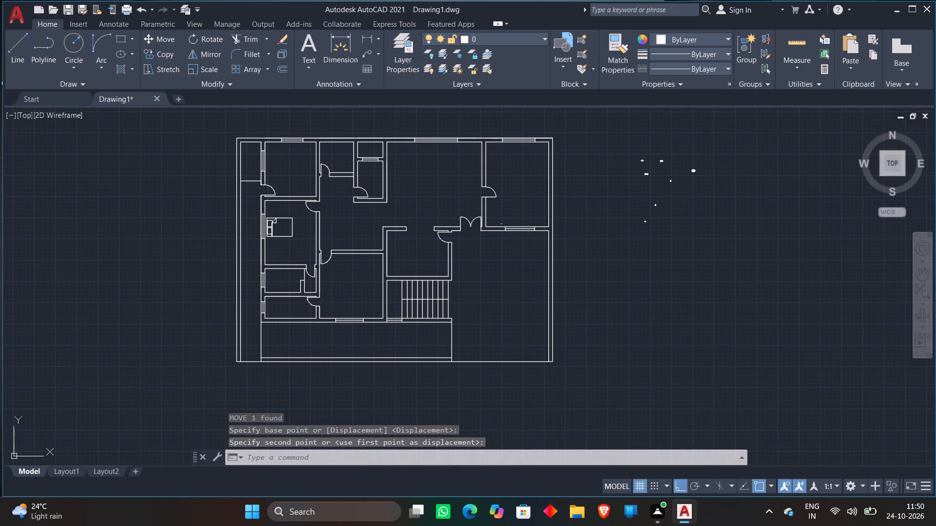
Move the dining table block from the blocks outside the plan into the western part of the large north hall, with Ortho off.
scroll(661, 155, up, 2)
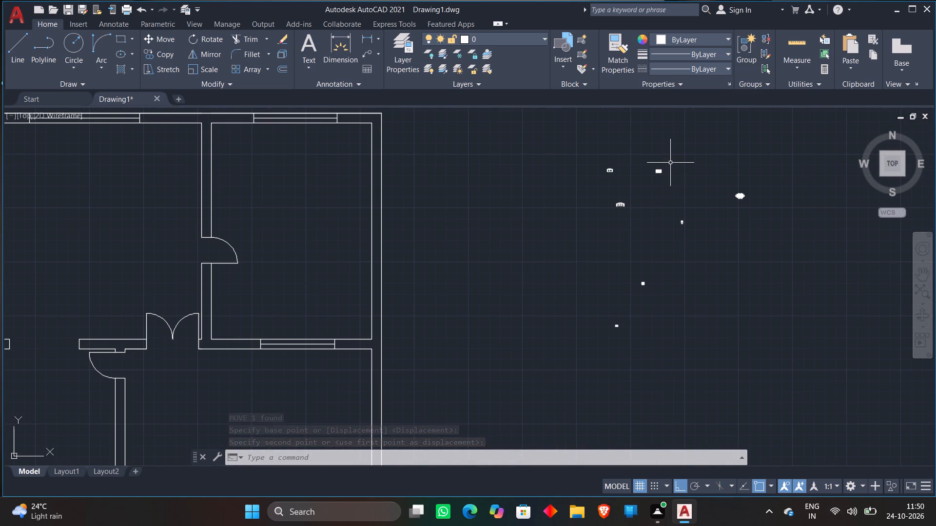
scroll(741, 191, up, 2)
click(670, 171)
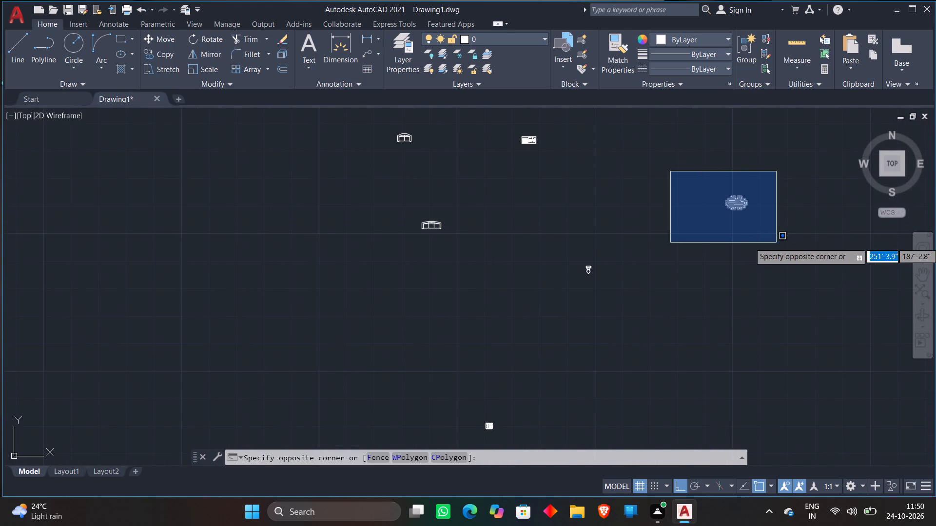
click(777, 243)
key(m)
key(space)
click(765, 233)
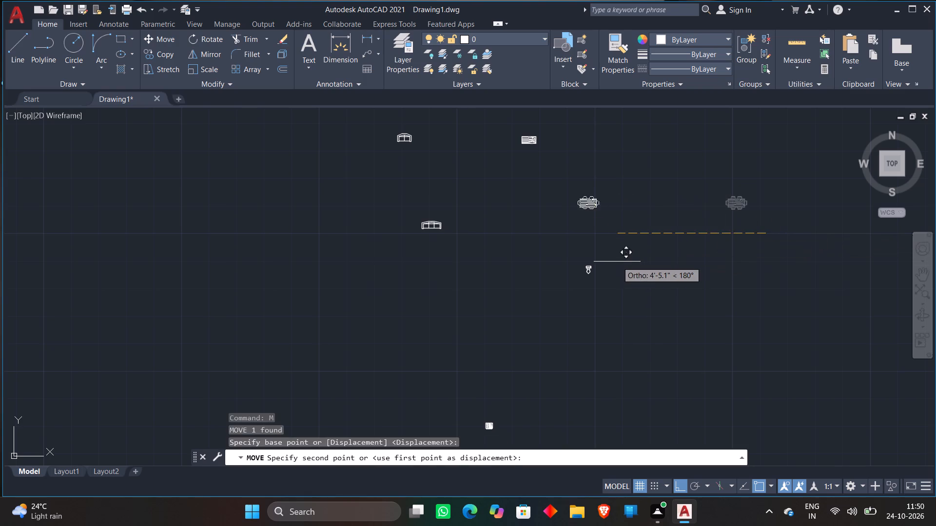
scroll(617, 262, down, 2)
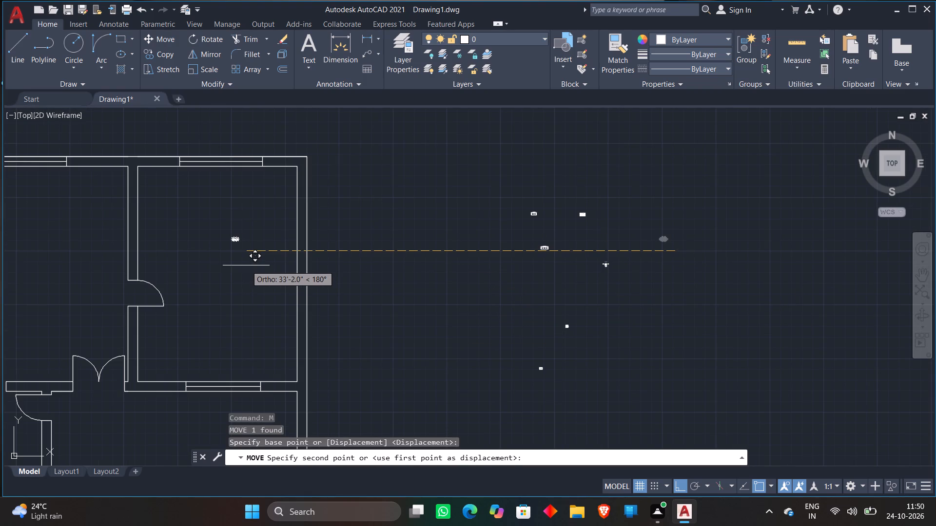
key(F8)
middle_drag(246, 266, 778, 242)
click(470, 264)
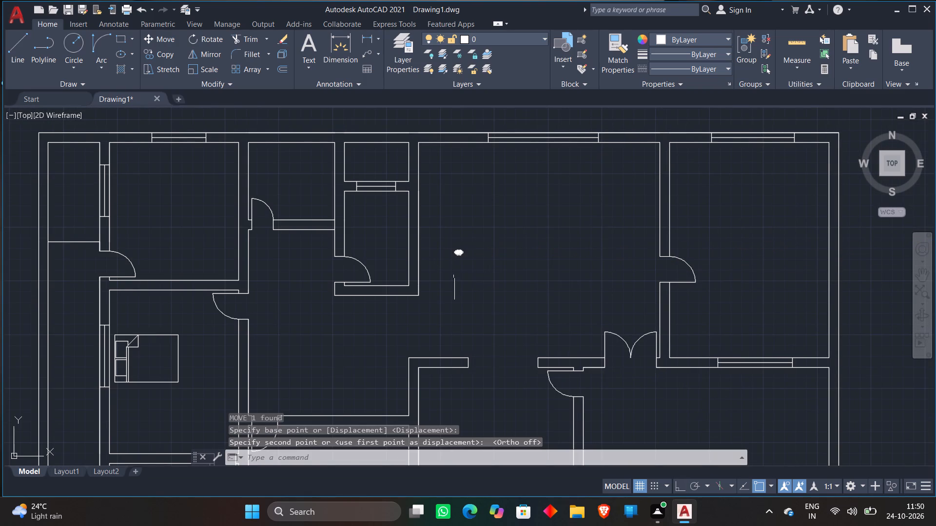
Scale the tiny dining table block up to furniture size, setting the scale factor freehand.
click(442, 238)
click(494, 278)
right_click(495, 238)
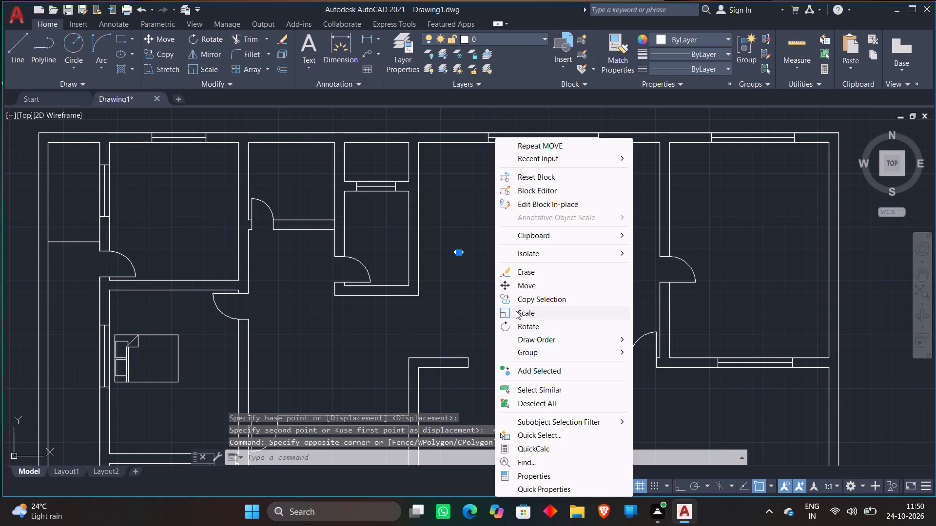
click(516, 311)
click(476, 248)
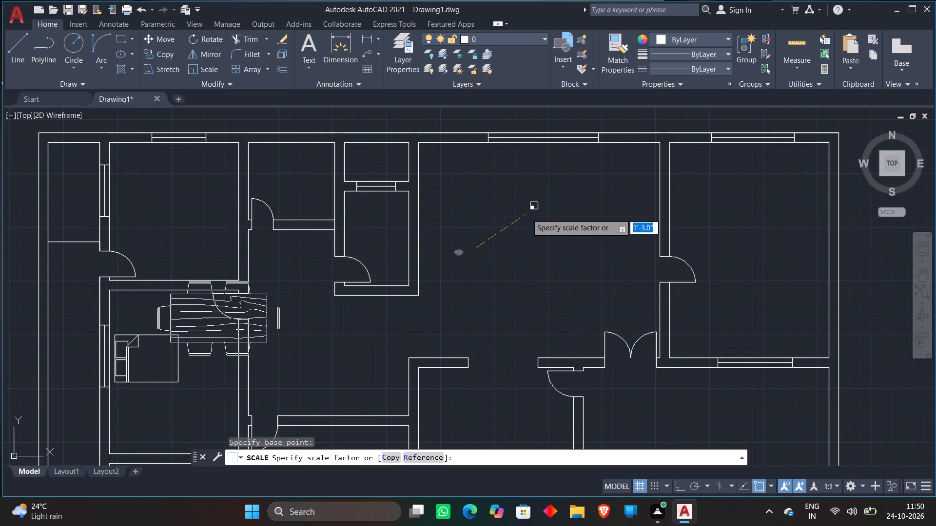
click(524, 214)
Move the enlarged dining table from across the bedroom wall back east into the western half of the hall.
click(272, 301)
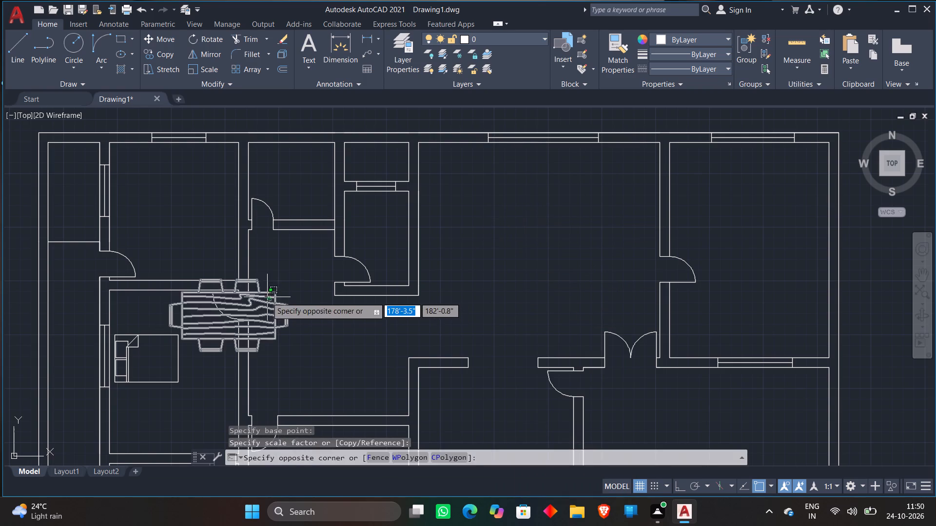
click(267, 297)
text(M)
key(space)
click(253, 304)
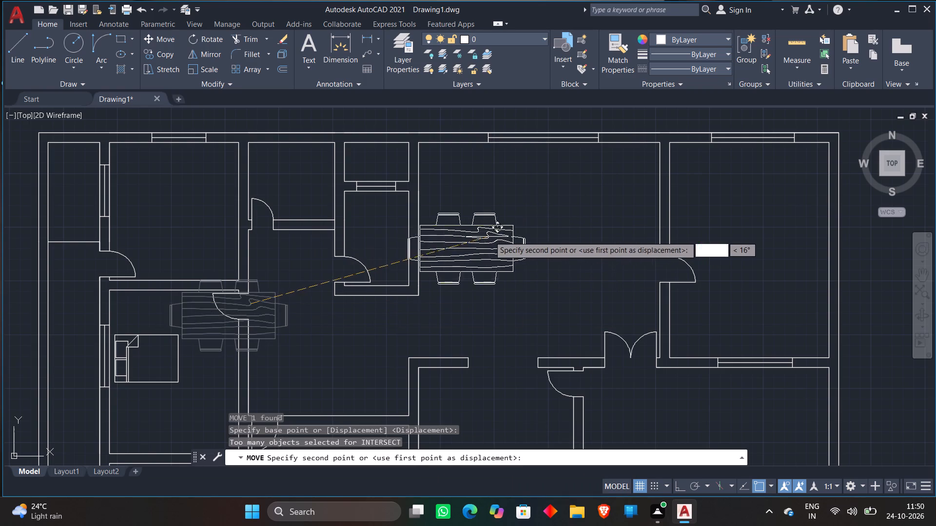
click(512, 232)
Scale the dining table down freehand to about three quarters of its size.
click(548, 291)
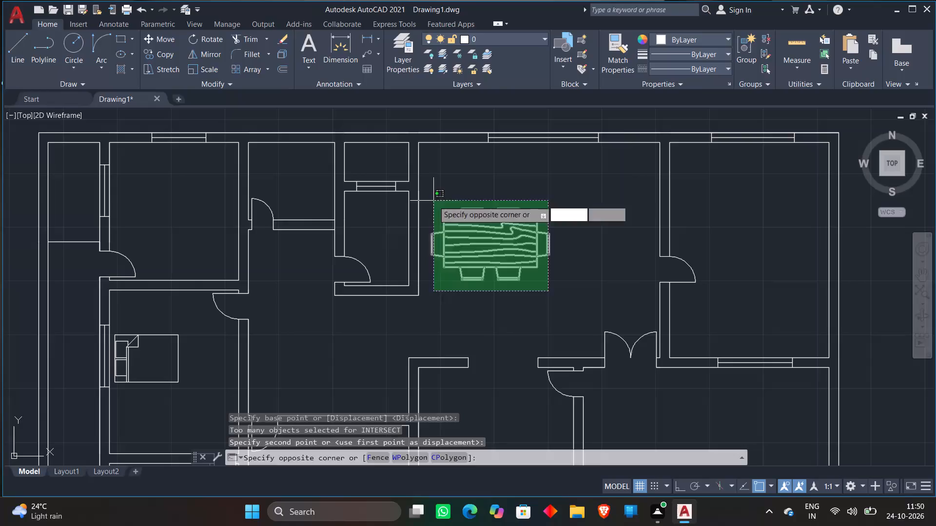
click(434, 201)
right_click(501, 228)
click(538, 316)
click(482, 271)
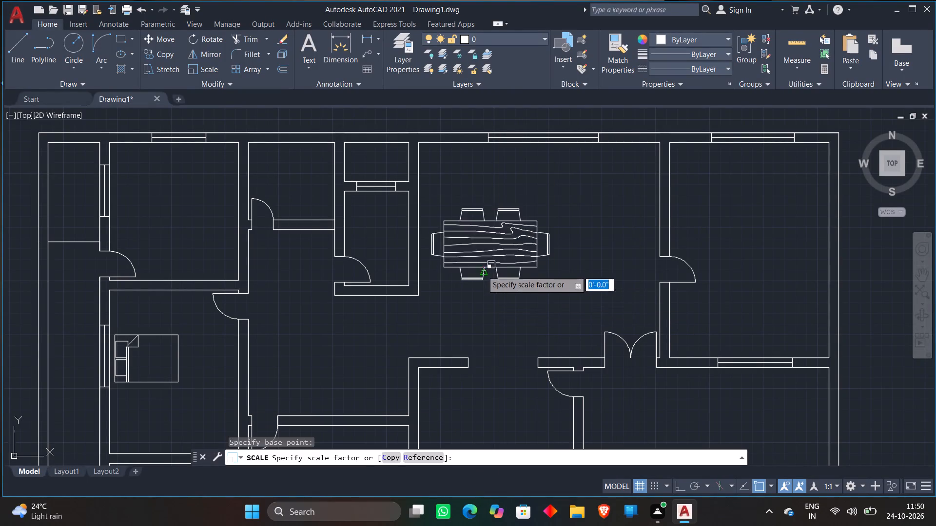
click(526, 289)
Rotate the dining table 90° counterclockwise with Ortho on so its long side runs north–south.
click(563, 306)
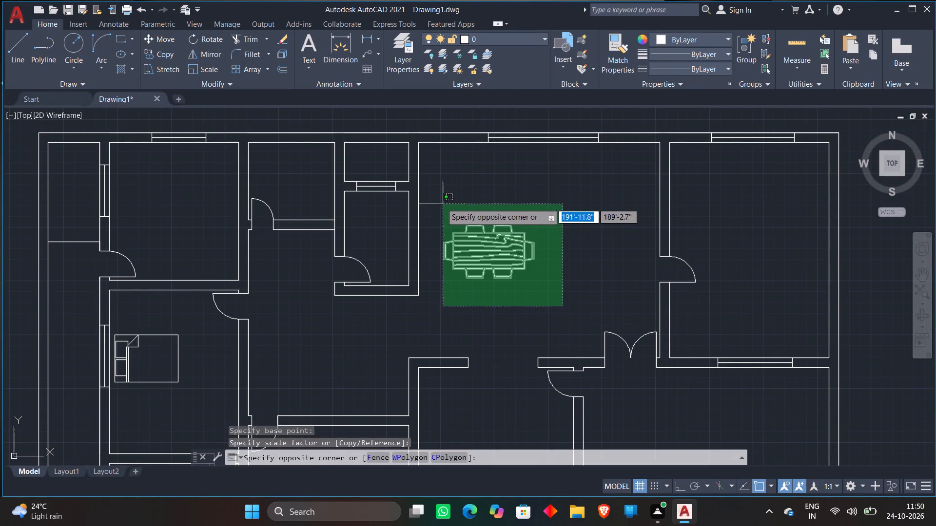
click(437, 201)
right_click(568, 209)
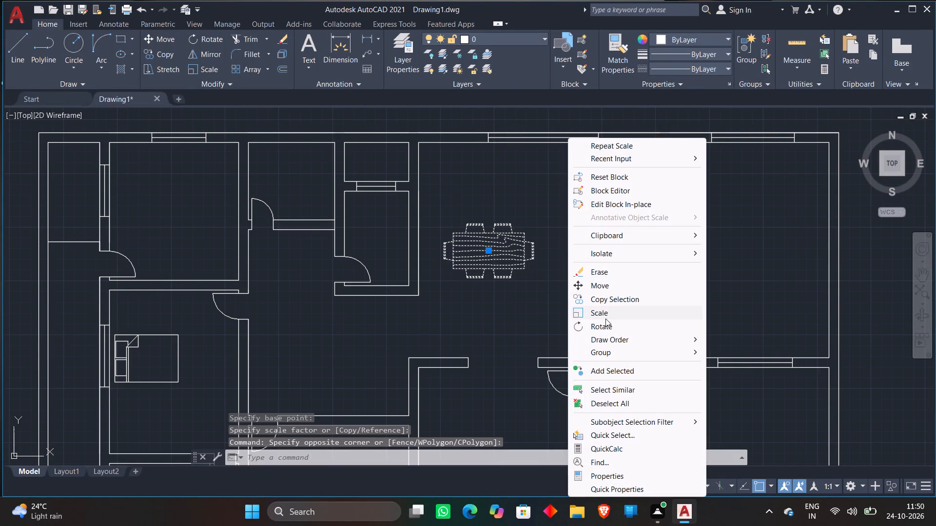
click(604, 321)
click(558, 235)
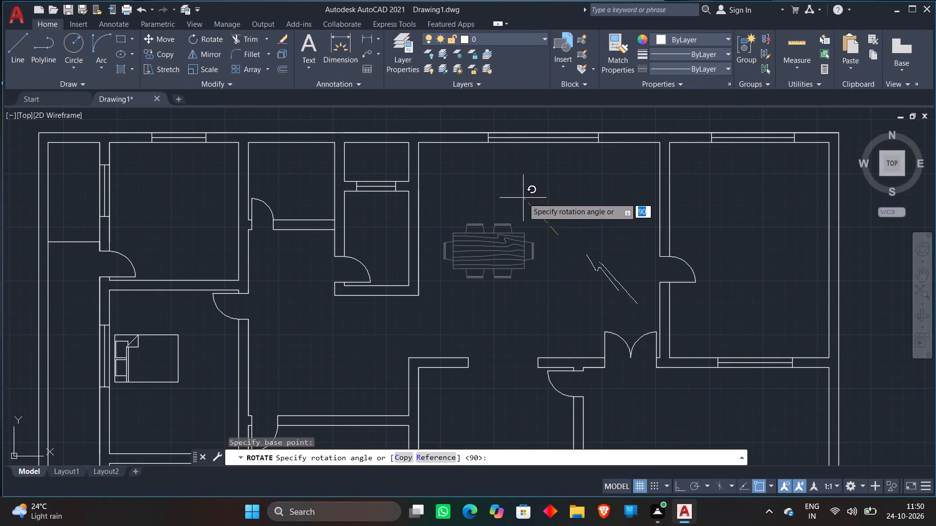
key(F8)
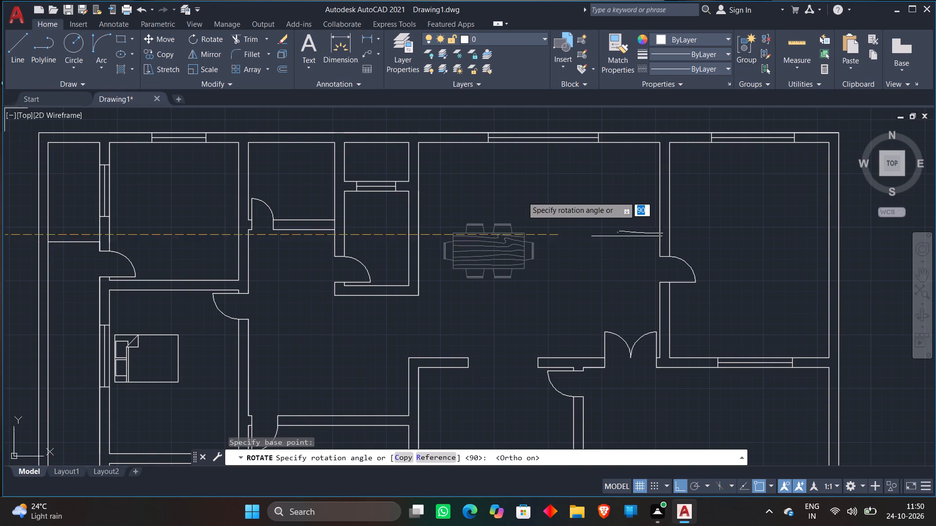
click(522, 196)
Move the rotated dining table northwest, close to the hall's west wall, with Ortho off.
click(571, 298)
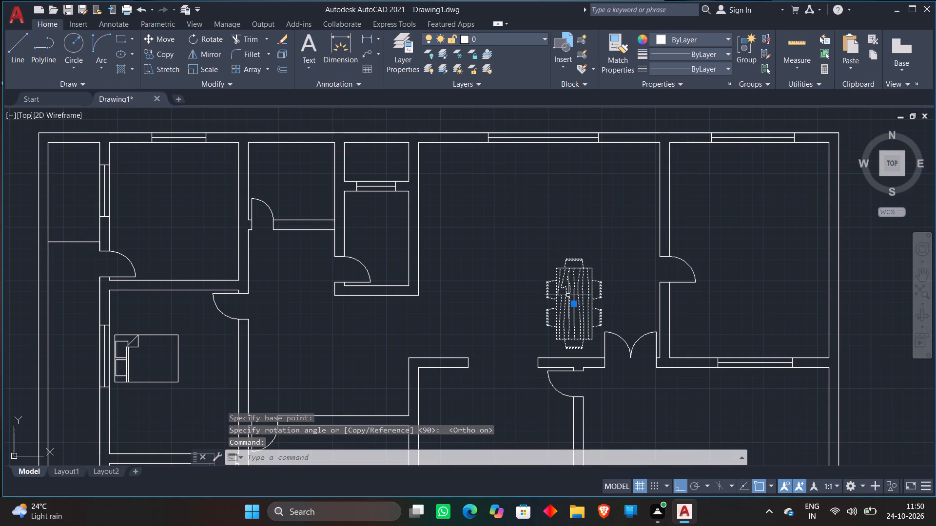
text(M)
key(space)
click(584, 301)
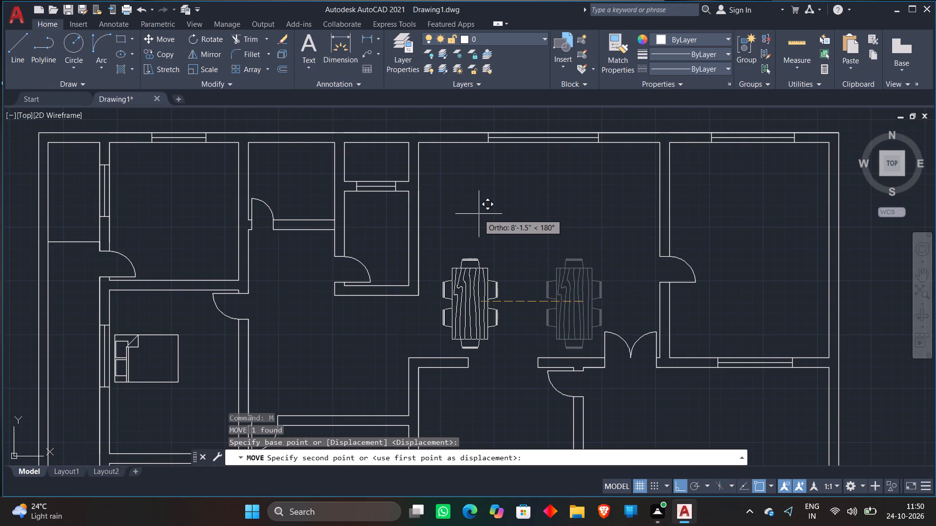
key(F8)
scroll(453, 225, up, 3)
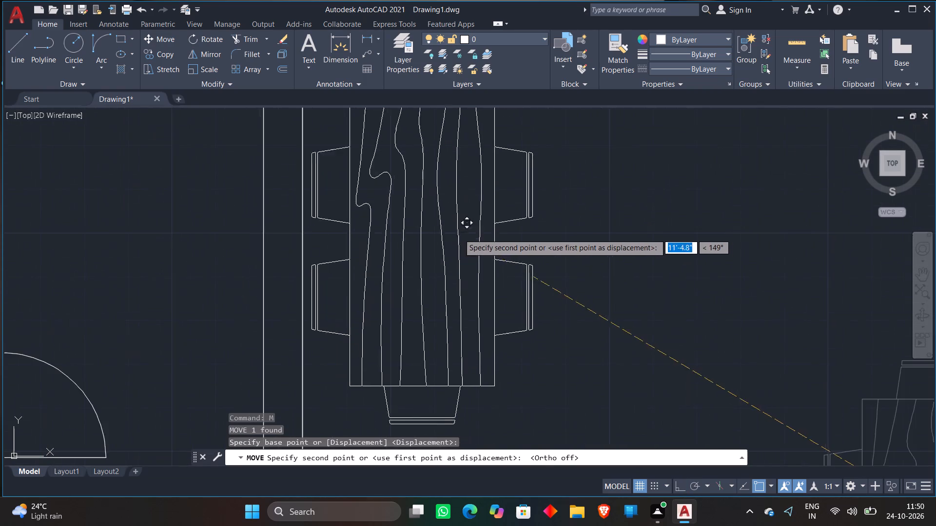
scroll(465, 242, down, 2)
click(476, 264)
Move the three-seat sofa block from outside the plan into the hall, south of its north window.
scroll(547, 250, down, 4)
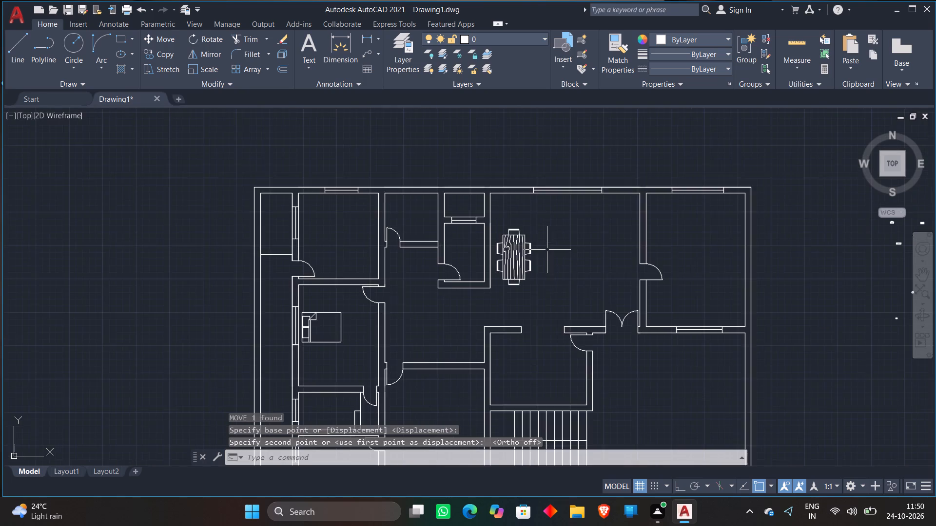
scroll(740, 245, up, 2)
scroll(740, 245, down, 1)
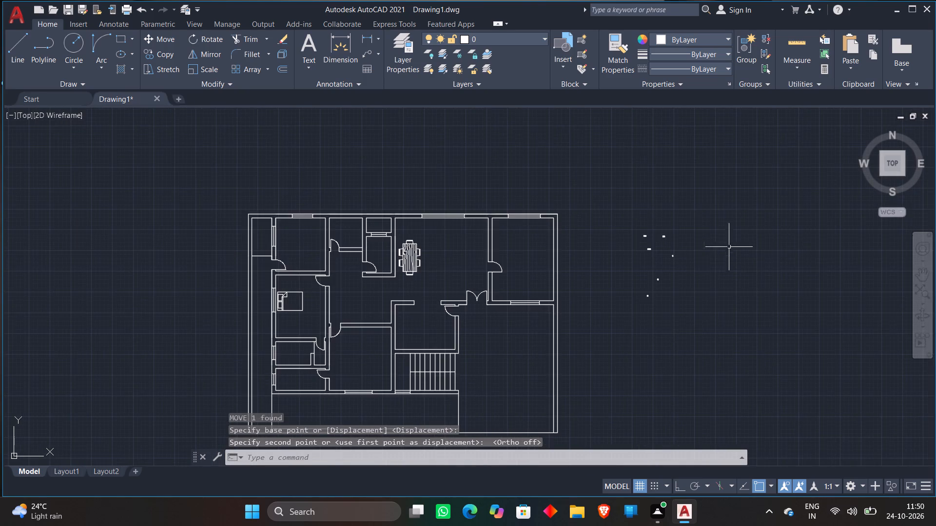
scroll(654, 247, up, 6)
scroll(541, 209, down, 1)
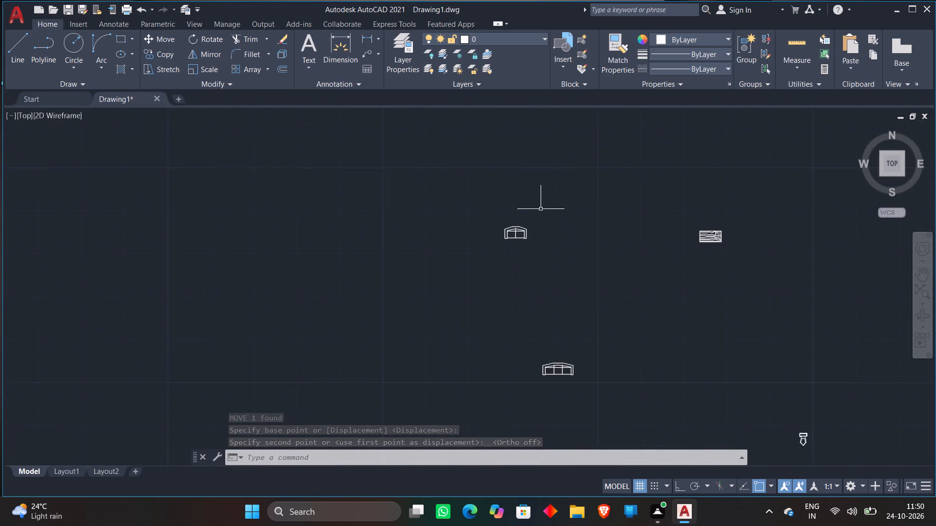
scroll(541, 209, down, 2)
click(508, 226)
click(558, 261)
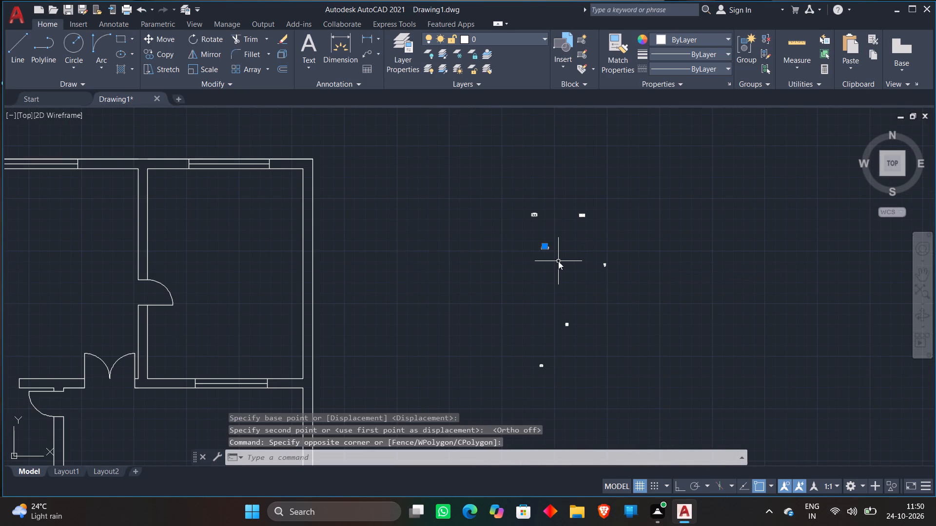
key(m)
key(space)
click(546, 245)
scroll(249, 233, down, 3)
middle_drag(242, 236, 347, 235)
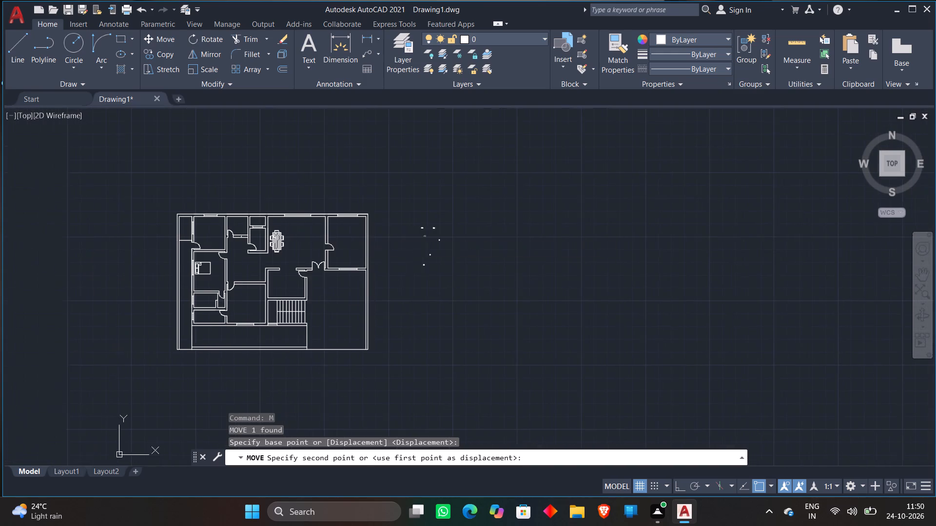
scroll(308, 221, up, 4)
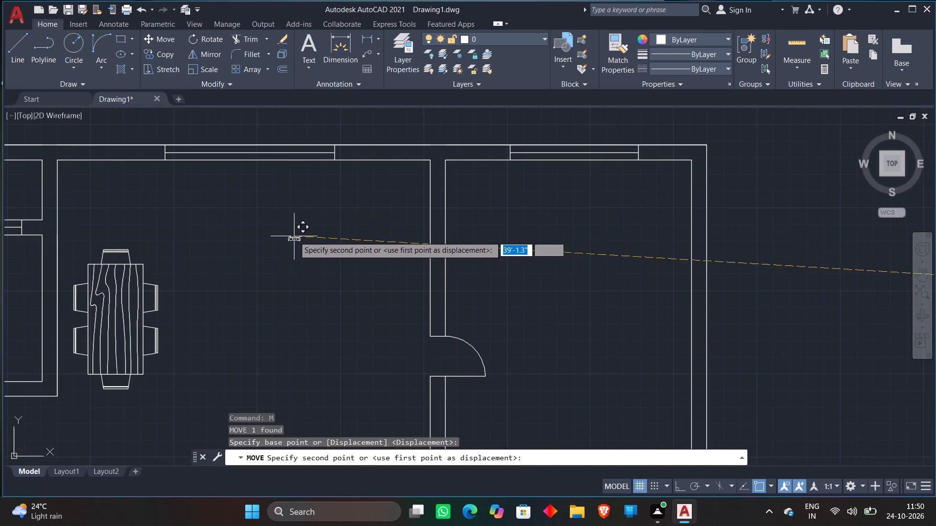
click(273, 219)
Scale the three-seat sofa up freehand to suit the hall and the dining table.
click(220, 207)
click(317, 245)
right_drag(314, 245, 299, 245)
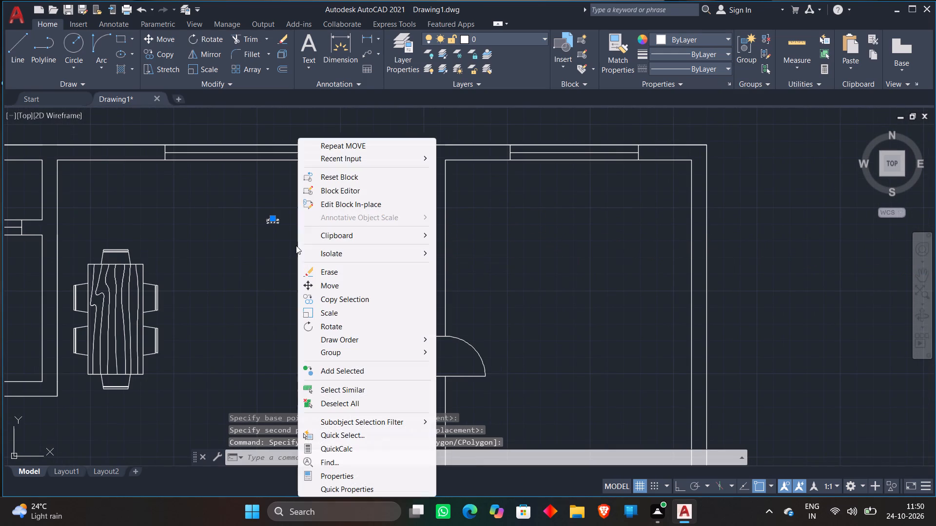
click(313, 318)
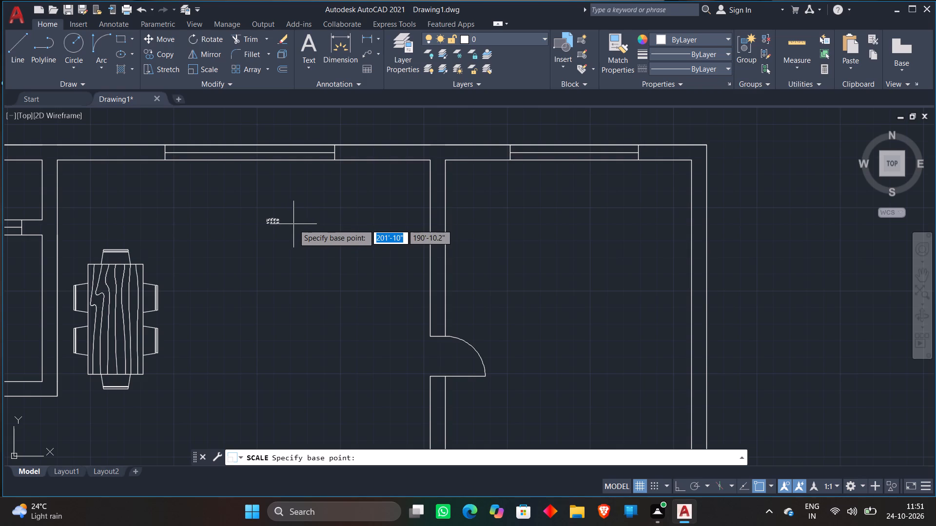
click(289, 221)
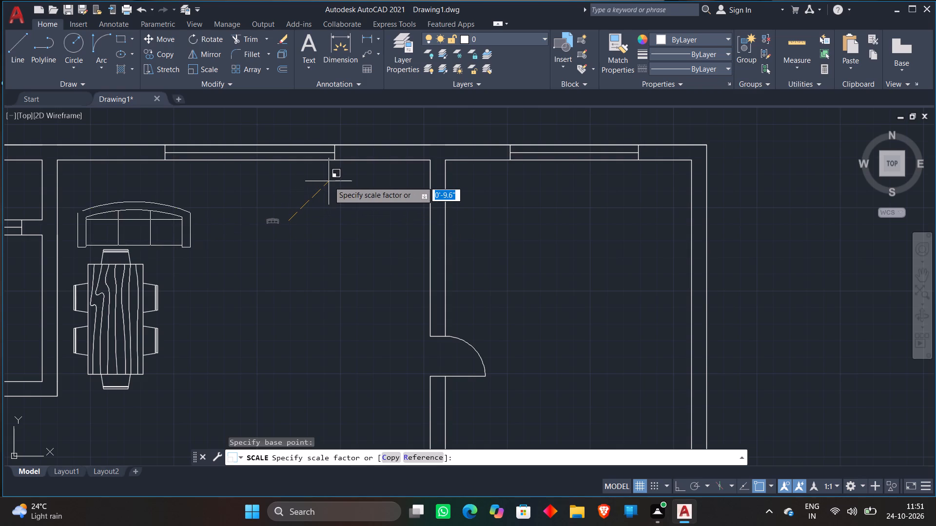
click(323, 186)
Move the enlarged three-seat sofa about 5' east and slightly north, in front of the hall's north window.
click(180, 211)
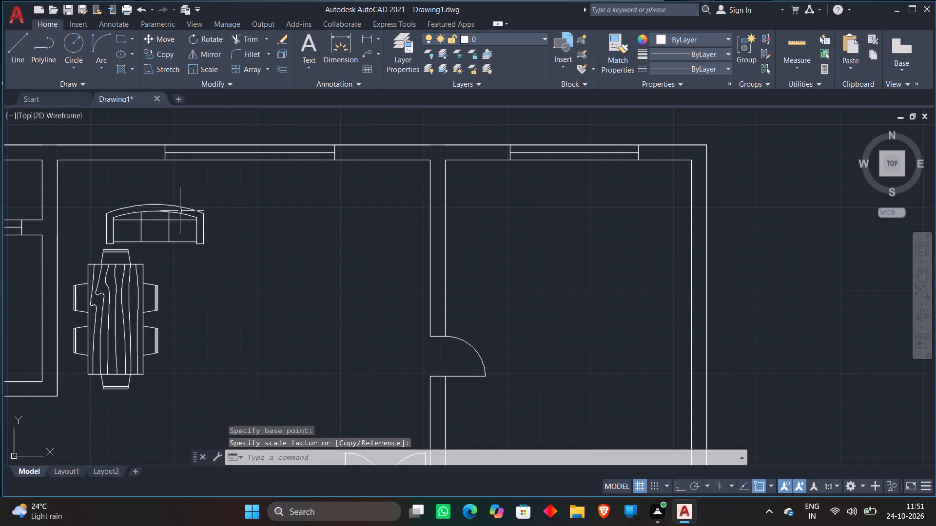
click(113, 211)
text(M)
key(space)
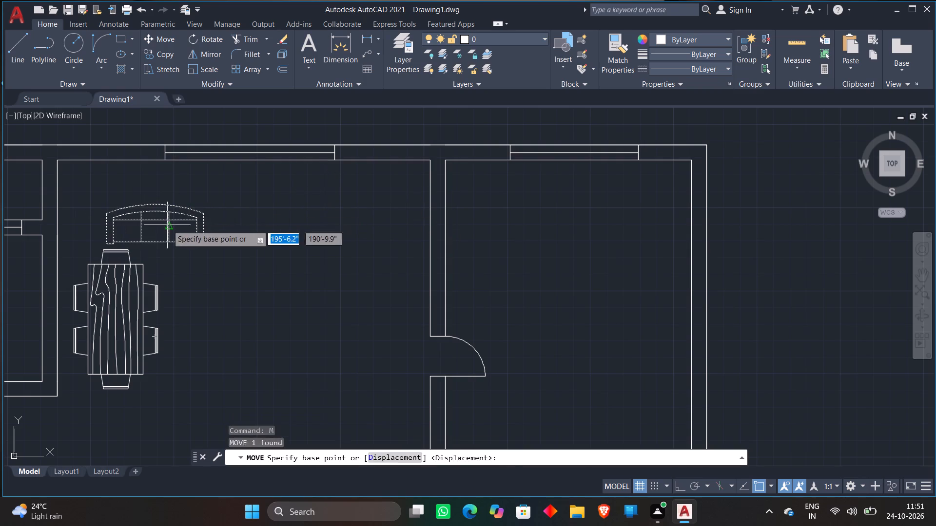
click(167, 225)
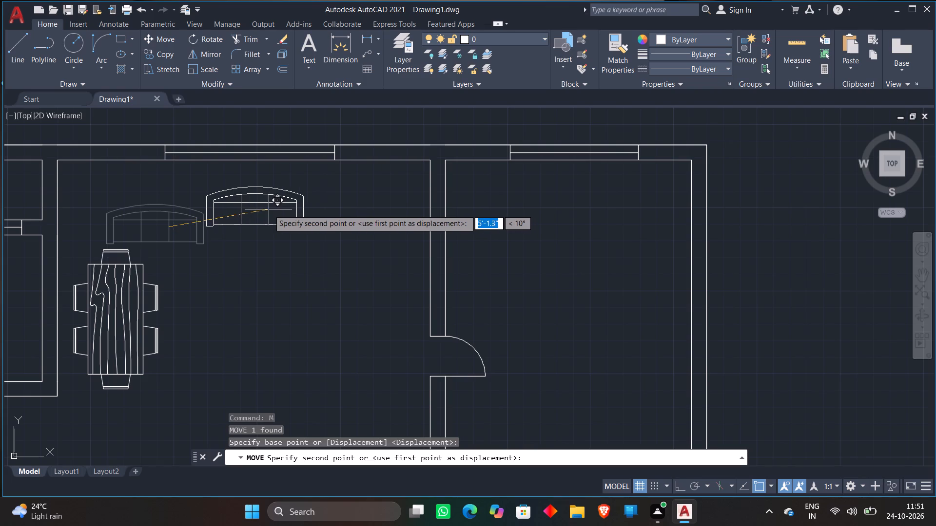
click(265, 206)
Move the two-seat sofa block from outside the plan into the eastern part of the hall, southeast of the three-seat sofa.
scroll(352, 197, down, 2)
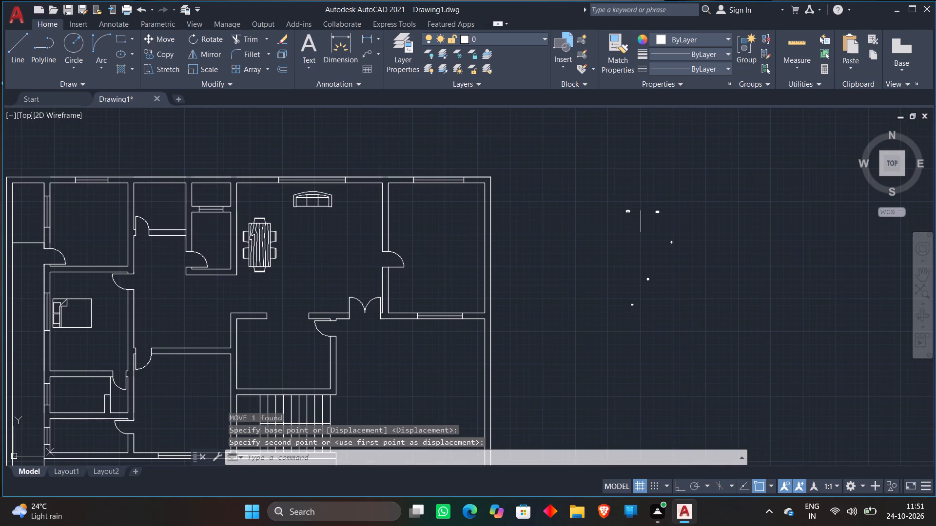
scroll(641, 209, up, 2)
drag(640, 242, 625, 244)
click(559, 192)
key(m)
key(space)
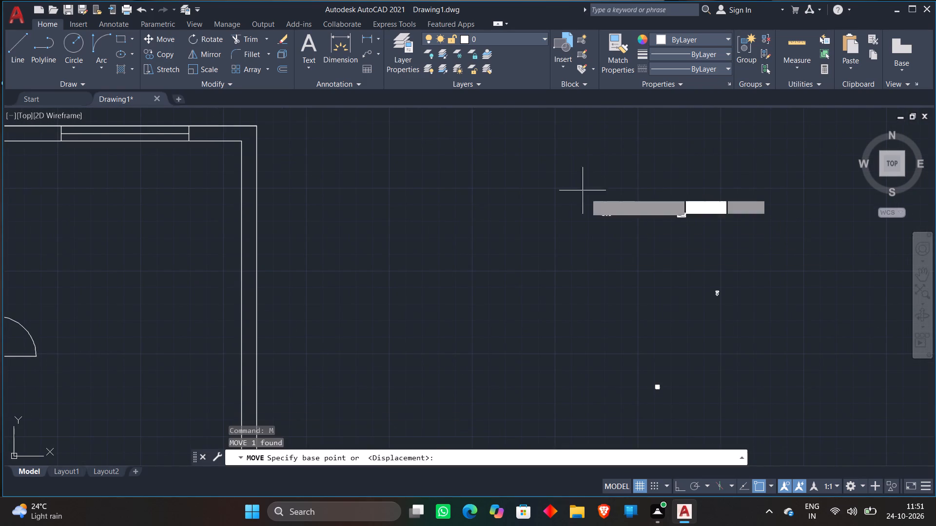
drag(614, 208, 625, 222)
scroll(108, 207, down, 2)
middle_drag(111, 216, 426, 217)
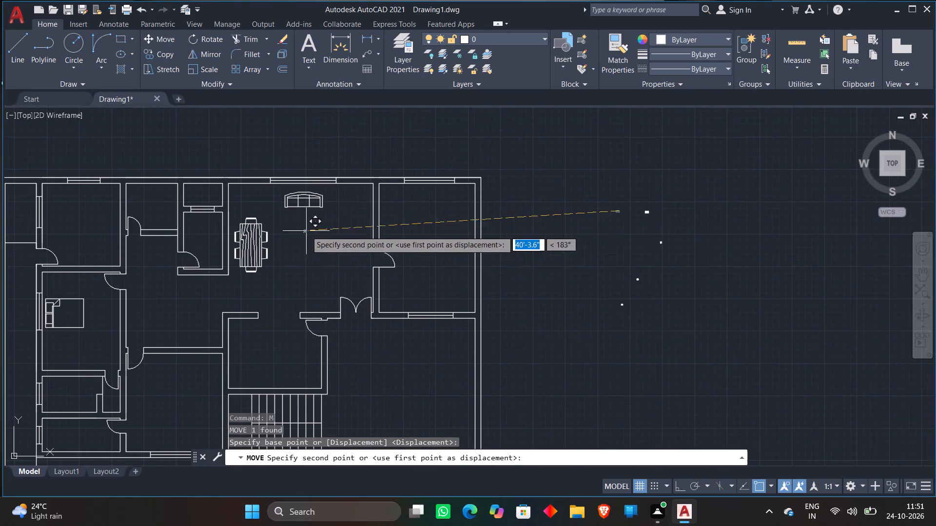
scroll(317, 244, up, 3)
click(424, 197)
Rotate the small two-seat sofa 90° clockwise with Ortho on, so its back is towards the hall's east wall.
scroll(424, 196, down, 3)
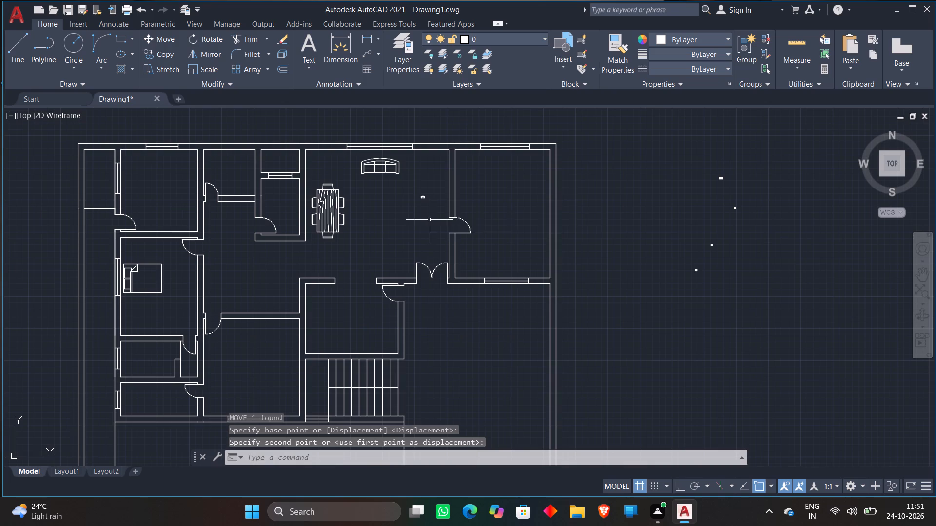
click(430, 220)
click(400, 181)
right_click(403, 198)
click(440, 325)
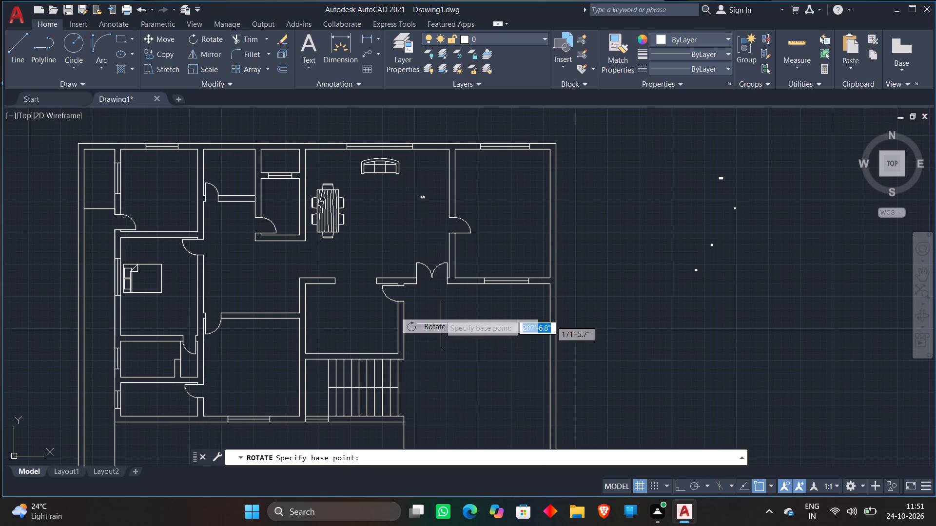
click(428, 211)
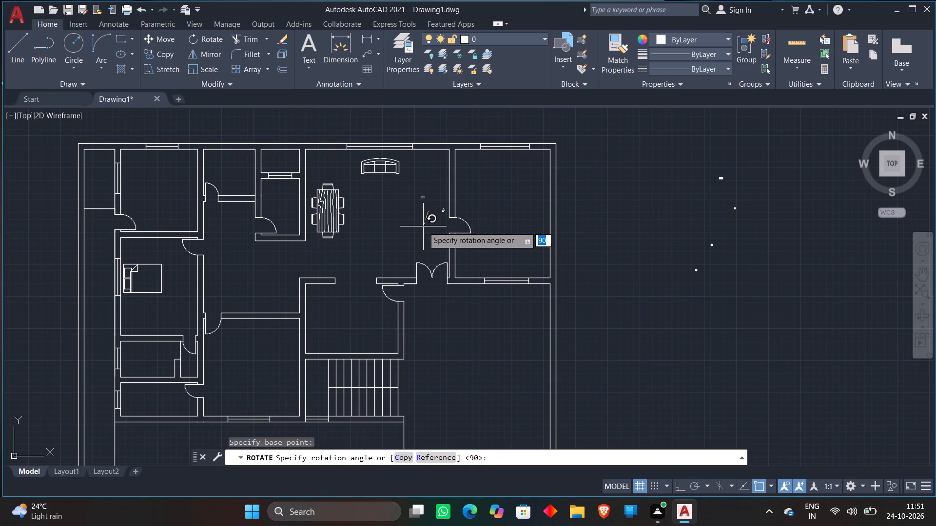
key(F8)
click(423, 226)
Move the rotated two-seat sofa west, away from the hall's east wall.
scroll(437, 215, up, 2)
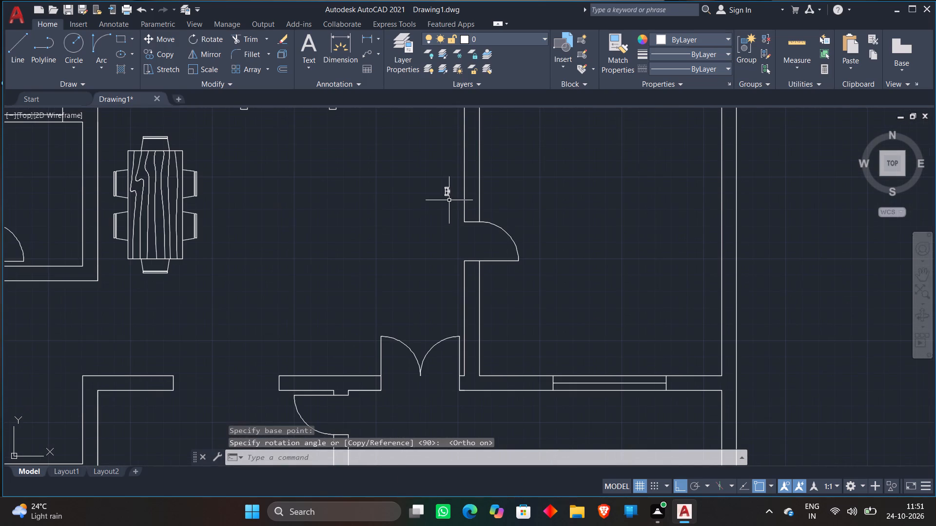
click(447, 193)
text(M)
key(space)
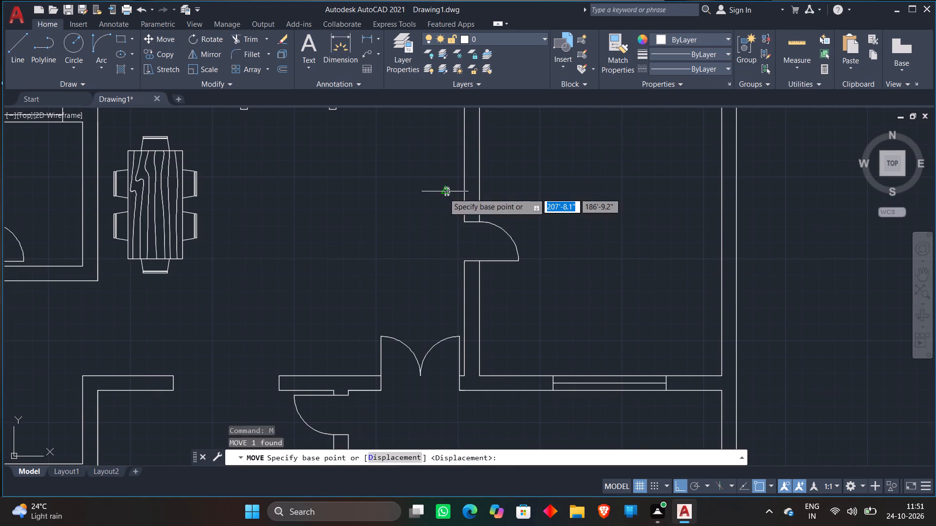
click(444, 193)
scroll(338, 176, down, 1)
click(359, 169)
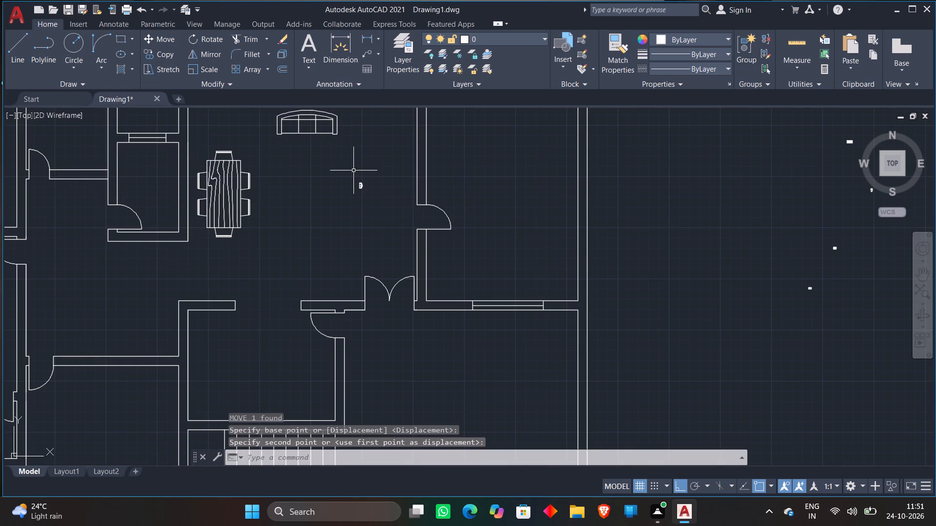
Scale the tiny two-seat sofa up freehand, closer to the size of the three-seat sofa.
click(353, 170)
click(382, 207)
right_click(380, 206)
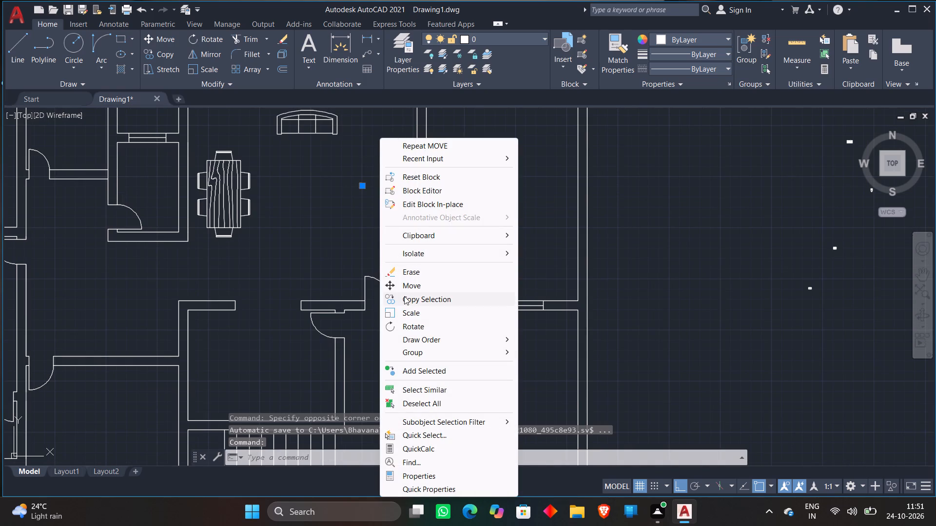
click(402, 310)
click(363, 177)
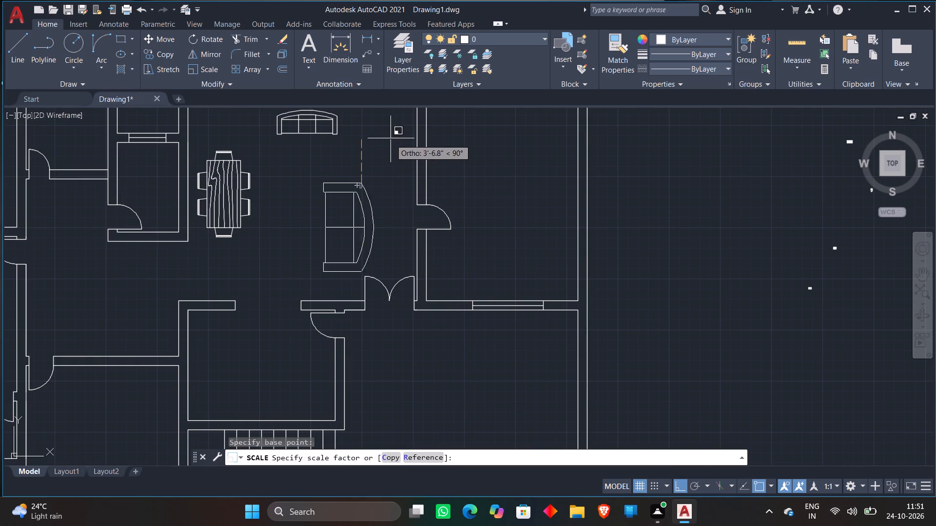
click(371, 169)
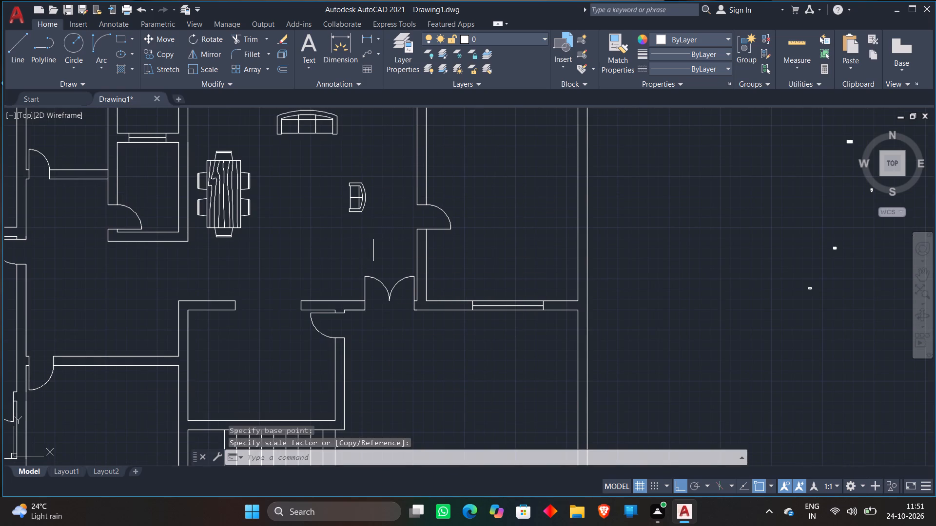
Move the enlarged two-seat sofa northeast with Ortho off, nearer the hall's east wall above the side door.
click(356, 212)
key(m)
key(space)
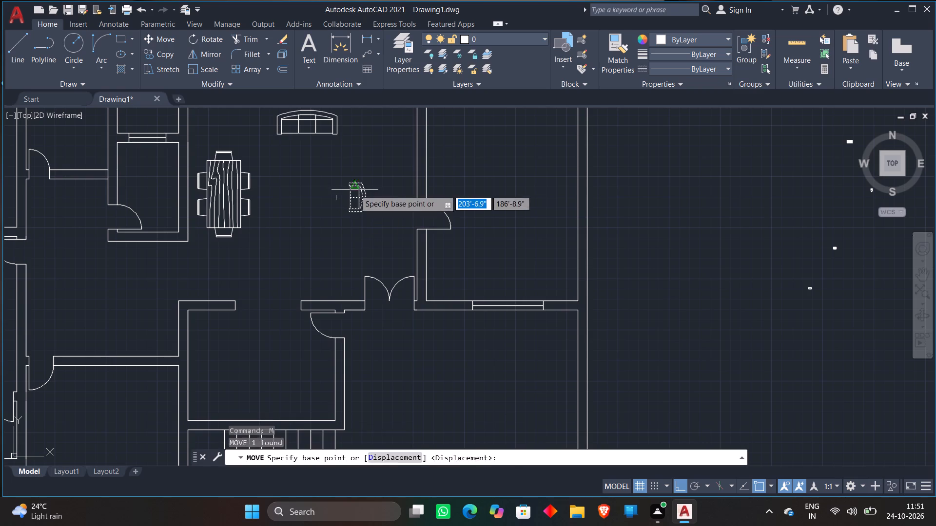
click(355, 190)
middle_drag(376, 169, 379, 229)
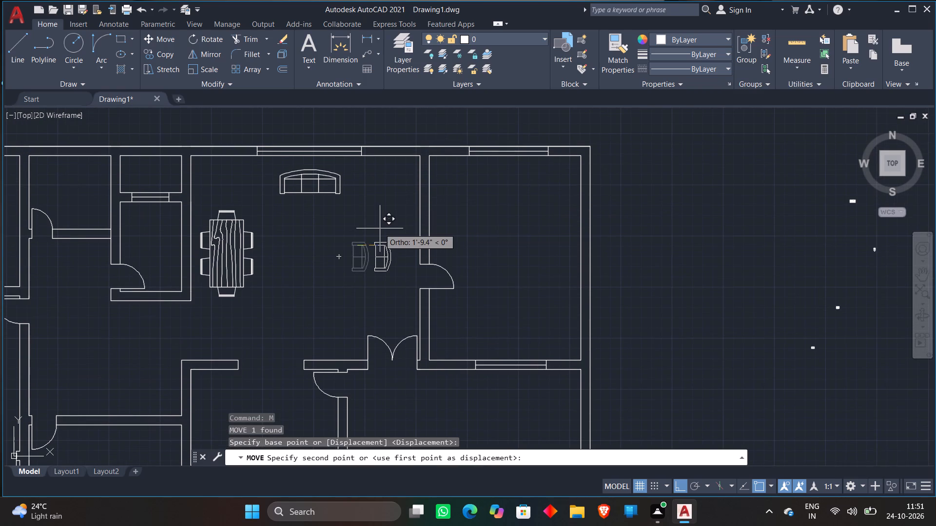
key(F8)
scroll(386, 213, up, 2)
click(398, 217)
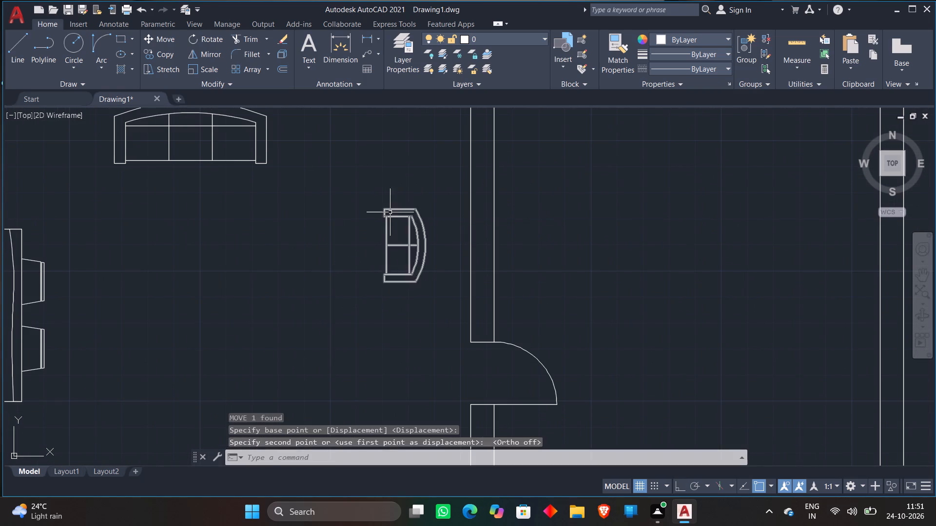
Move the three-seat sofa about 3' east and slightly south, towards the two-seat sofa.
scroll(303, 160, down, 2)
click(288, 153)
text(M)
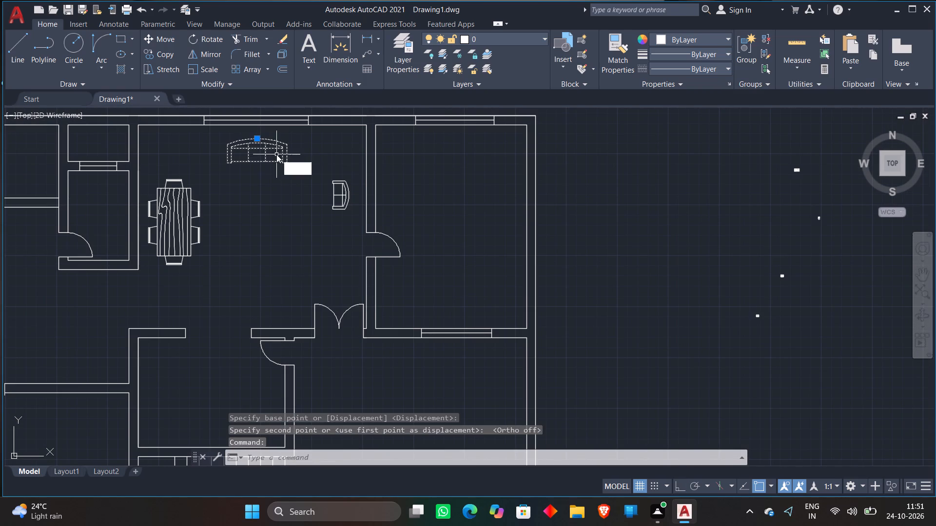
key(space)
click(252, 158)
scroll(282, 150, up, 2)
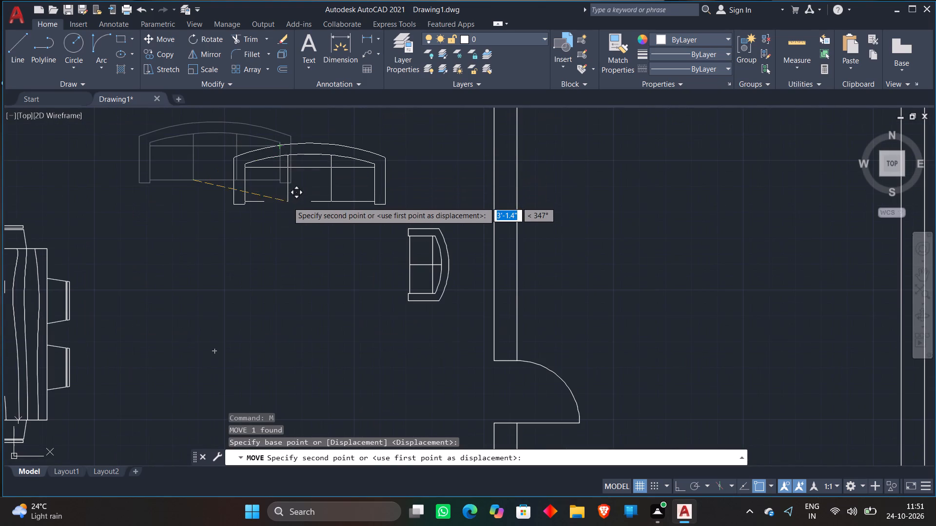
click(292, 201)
Move the three-seat sofa about 3' west and slightly north, centred in front of the hall's north window.
scroll(362, 158, down, 4)
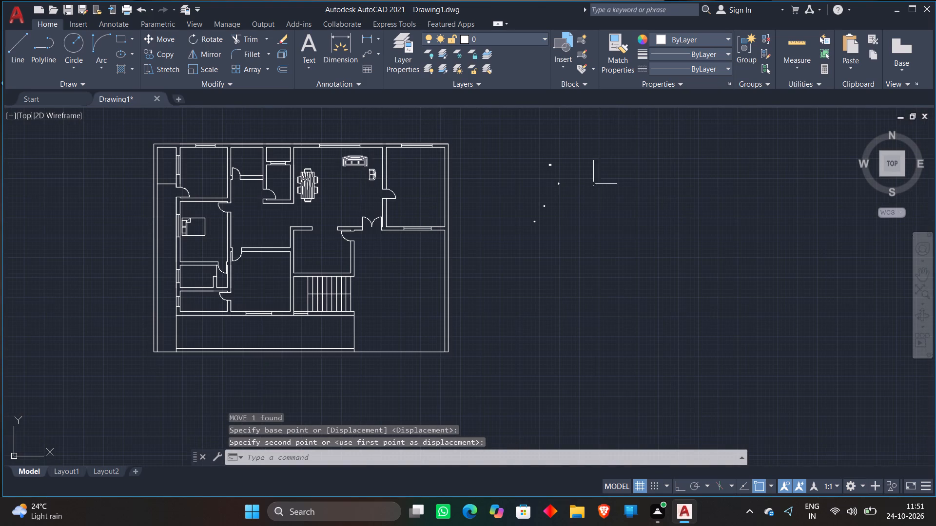
scroll(482, 192, up, 2)
scroll(194, 186, down, 1)
middle_drag(191, 188, 250, 261)
scroll(251, 251, up, 1)
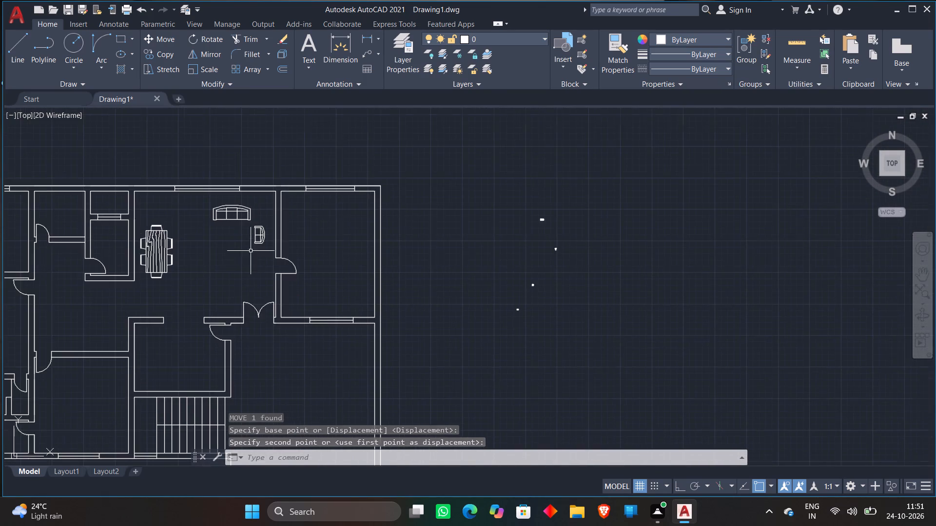
scroll(251, 251, up, 2)
scroll(205, 211, down, 2)
click(174, 167)
click(133, 168)
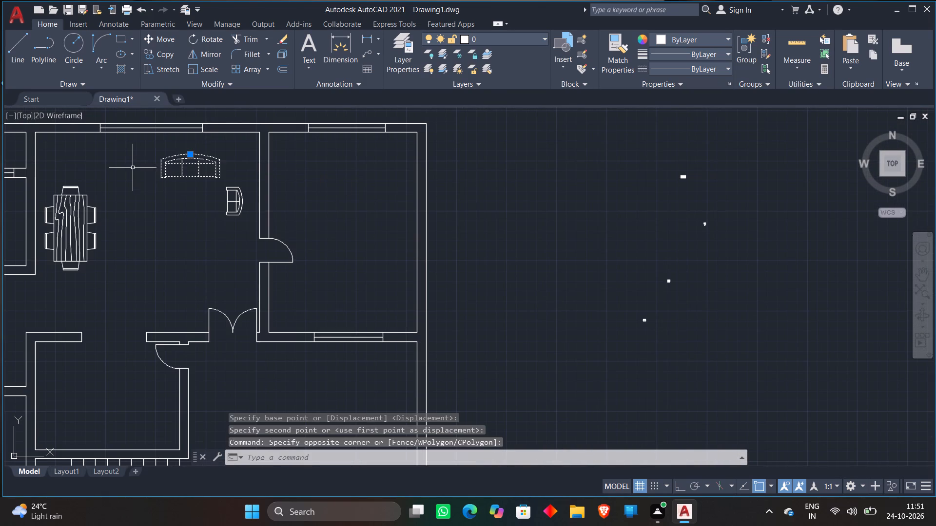
key(m)
key(space)
click(225, 169)
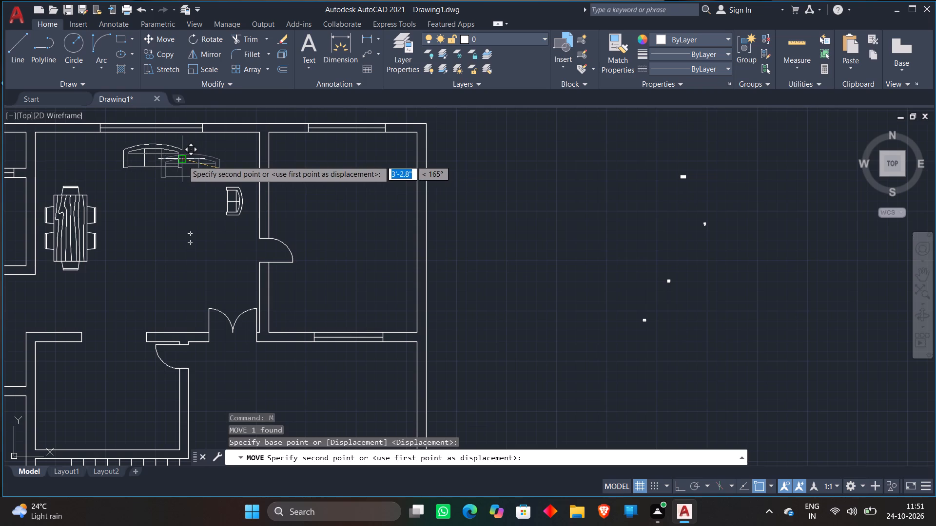
click(182, 160)
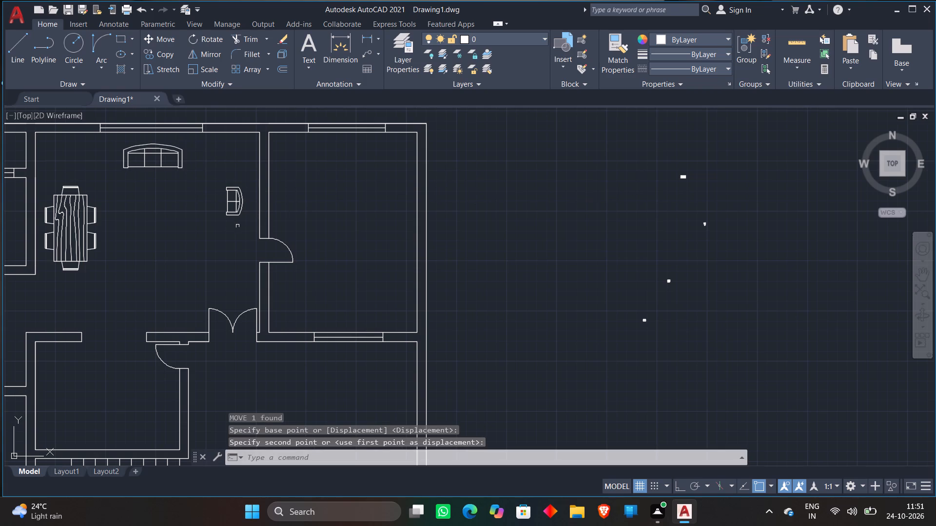
Scale the two-seat sofa up again freehand to suit the three-seat sofa.
scroll(237, 226, up, 2)
scroll(199, 225, down, 2)
middle_drag(192, 217, 245, 260)
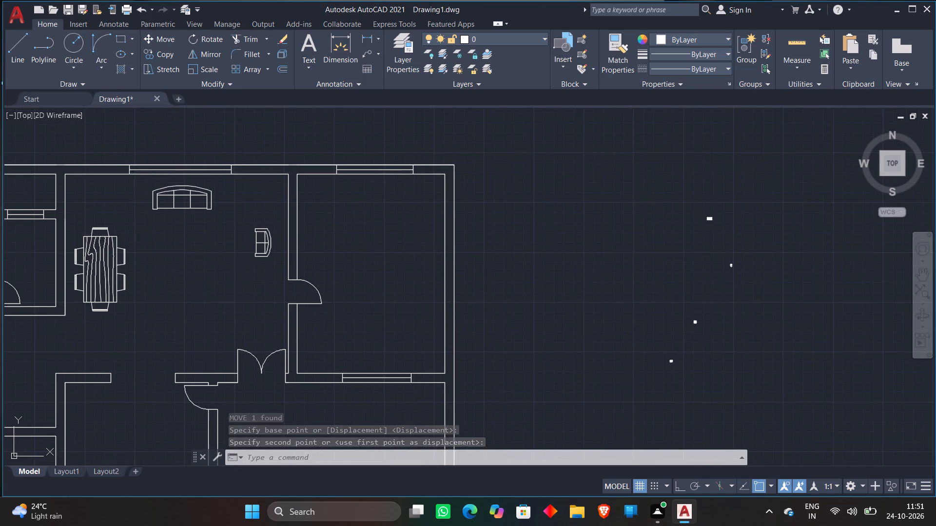
scroll(270, 264, up, 2)
click(268, 263)
click(171, 153)
right_click(166, 162)
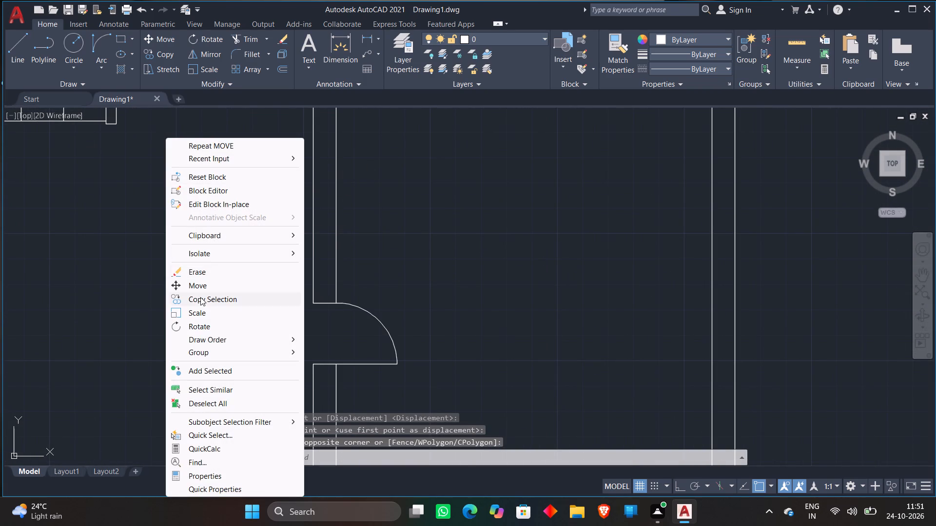
click(196, 310)
click(215, 237)
scroll(220, 262, down, 2)
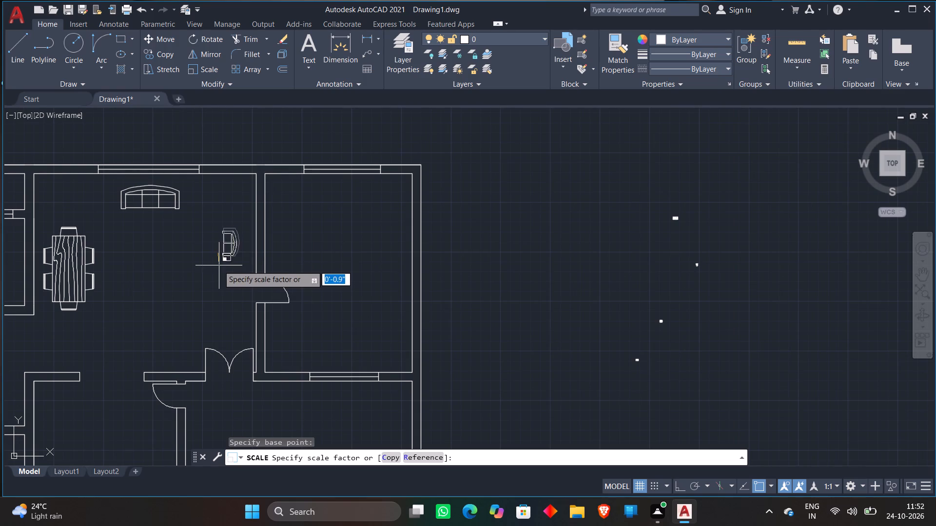
click(205, 272)
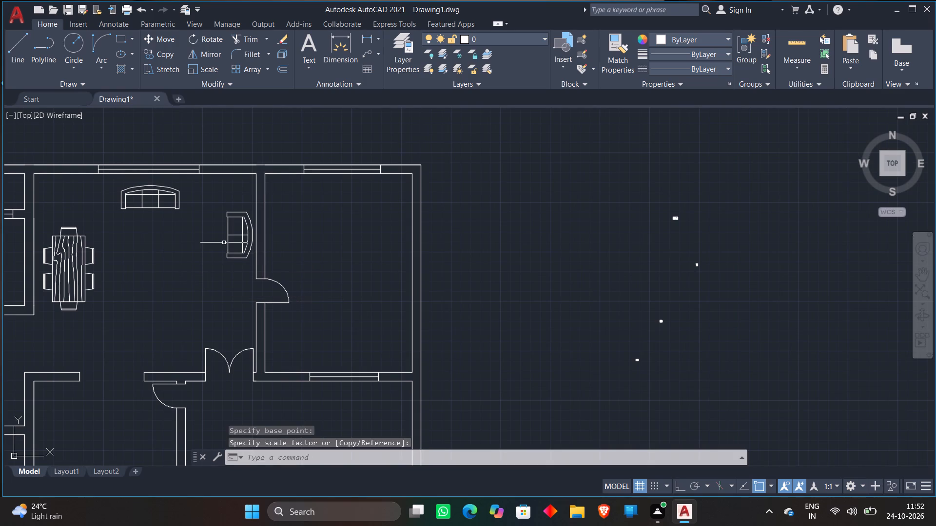
Scale the two-seat sofa down slightly freehand so its proportions suit the three-seat sofa.
click(227, 240)
right_click(203, 232)
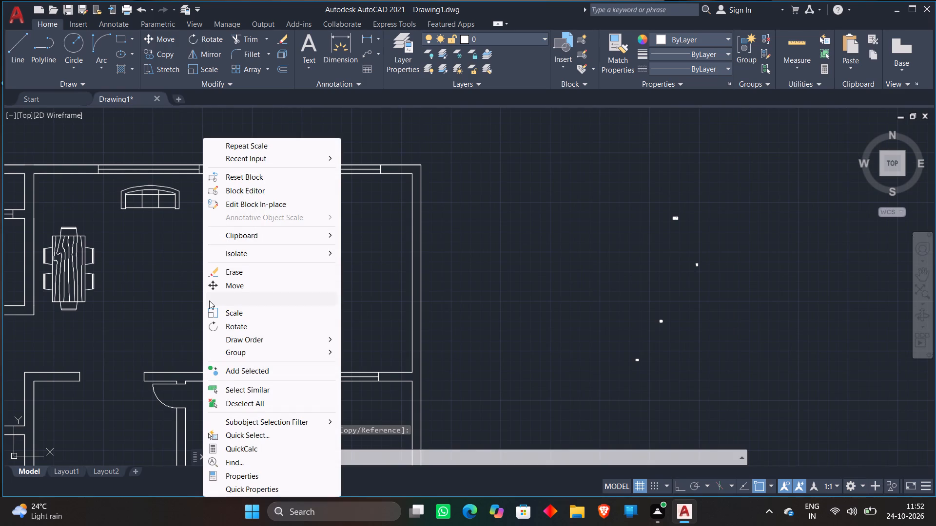
click(211, 311)
click(224, 236)
click(227, 254)
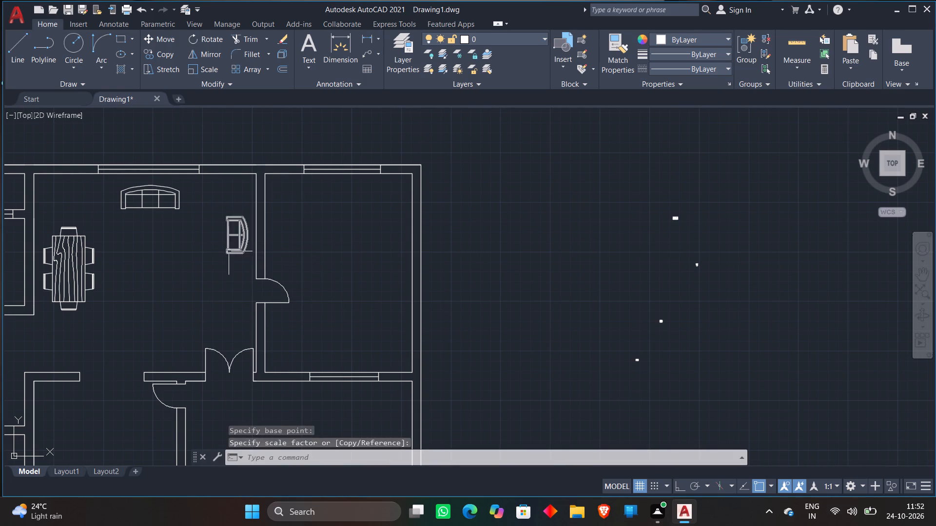
Move the two-seat sofa west, closer to the southeast of the three-seat sofa.
click(229, 250)
key(m)
key(space)
click(235, 244)
scroll(188, 246, up, 2)
click(206, 255)
scroll(232, 239, down, 2)
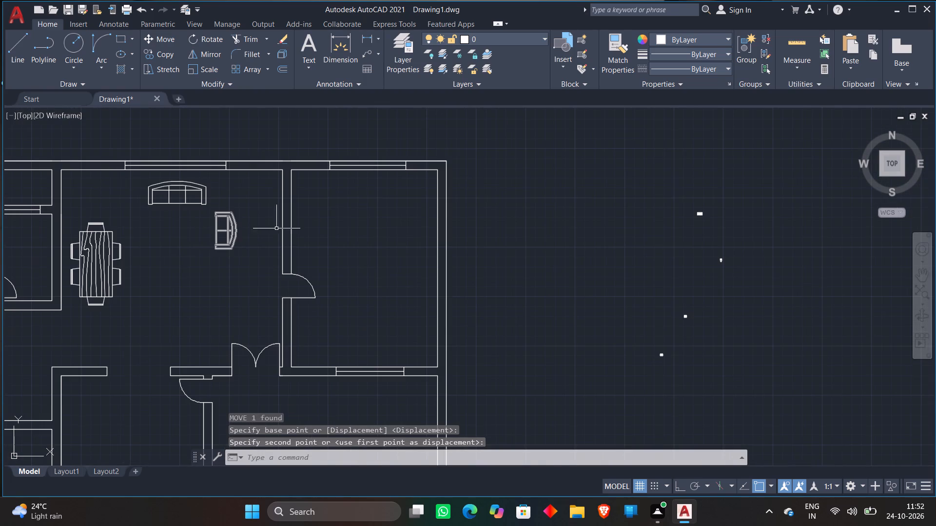
Move the rectangular wood-grain table block from outside the plan into the hall, south of the three-seat sofa.
scroll(731, 283, up, 2)
scroll(707, 214, down, 1)
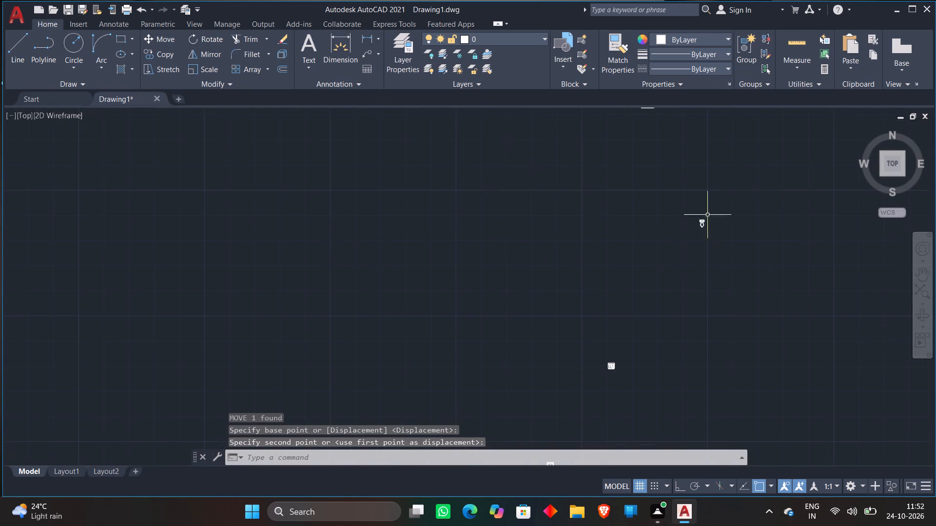
scroll(707, 215, down, 1)
click(707, 200)
click(651, 162)
key(m)
key(space)
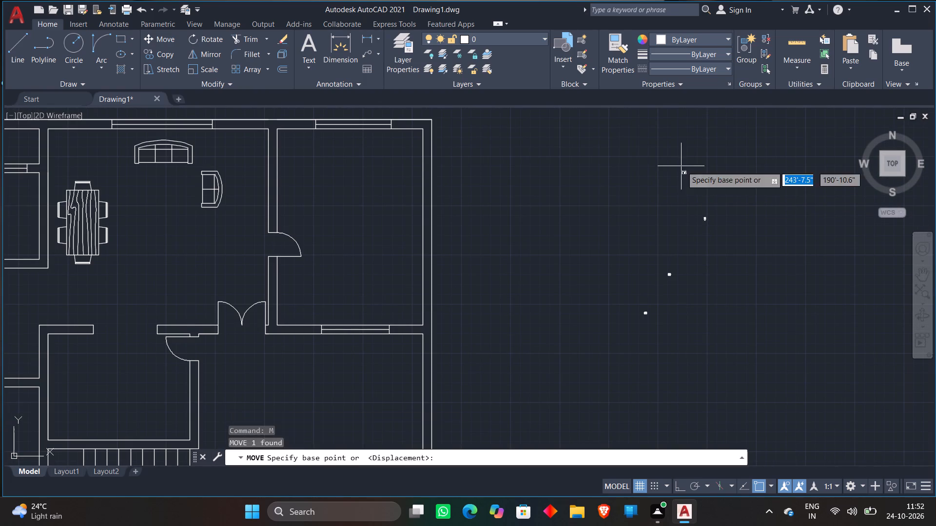
click(682, 166)
scroll(142, 174, up, 2)
click(191, 194)
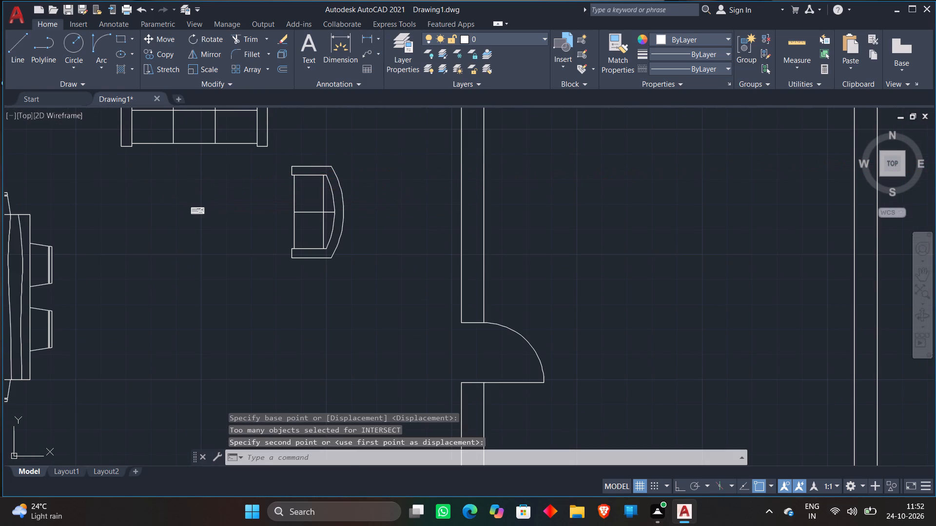
Scale the wood-grain table up freehand to coffee-table size for the two sofas.
click(257, 249)
click(148, 187)
right_click(153, 188)
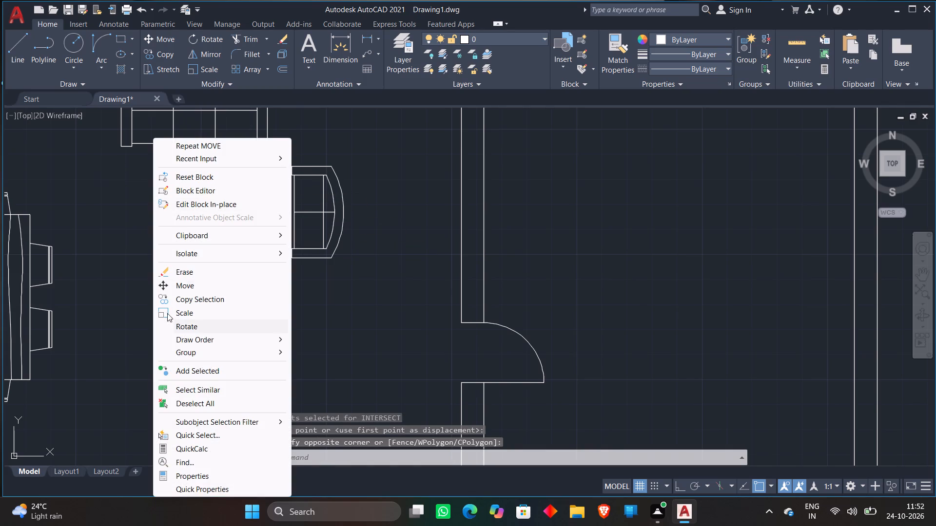
click(168, 313)
click(170, 218)
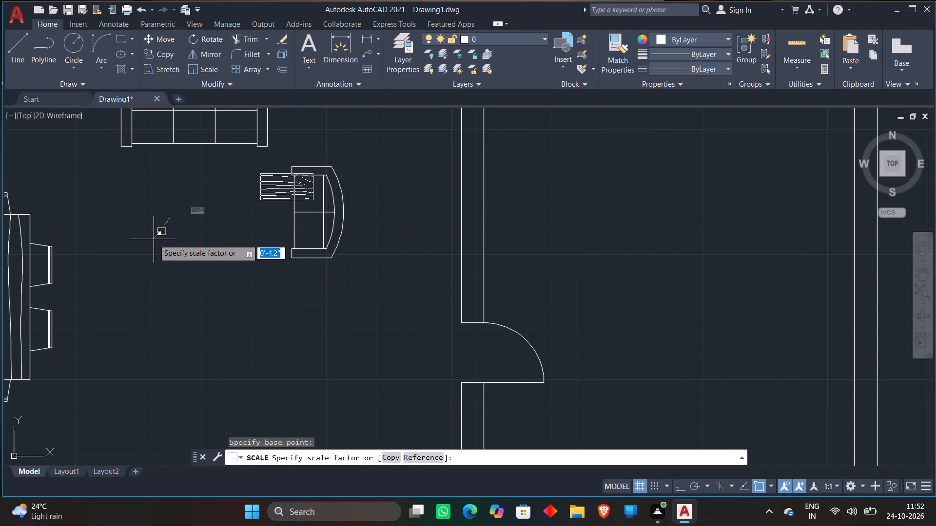
click(137, 248)
Move the enlarged coffee table about 5'-8" west and slightly south, in front of the three-seat sofa and west of the two-seat sofa.
click(350, 170)
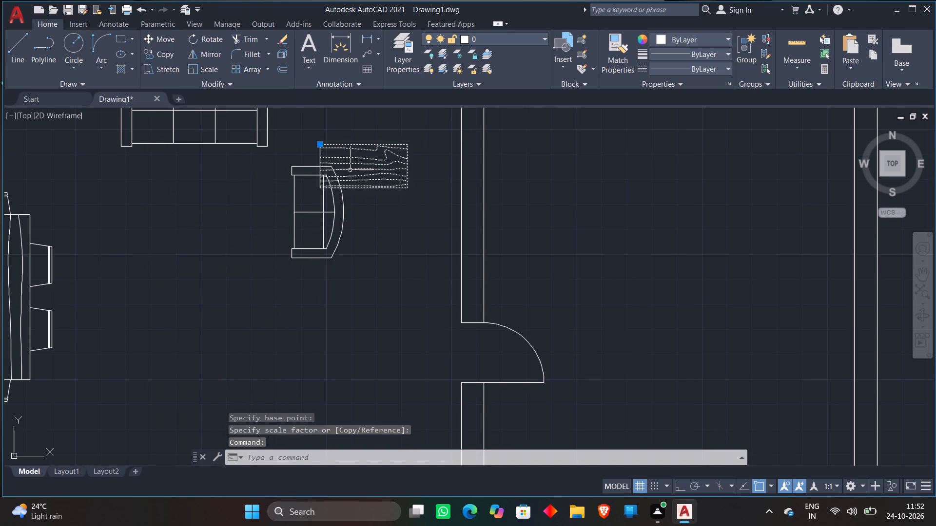
text(M)
key(space)
click(367, 160)
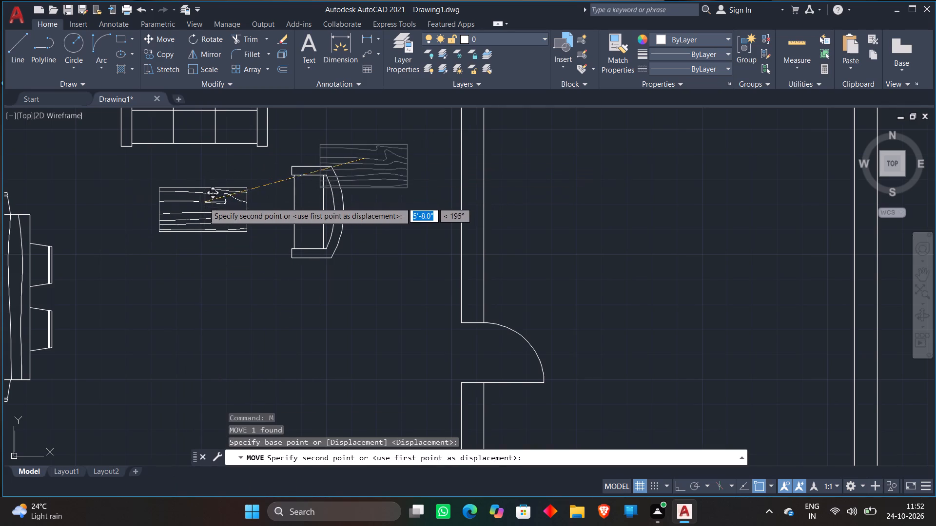
click(200, 199)
scroll(223, 181, down, 3)
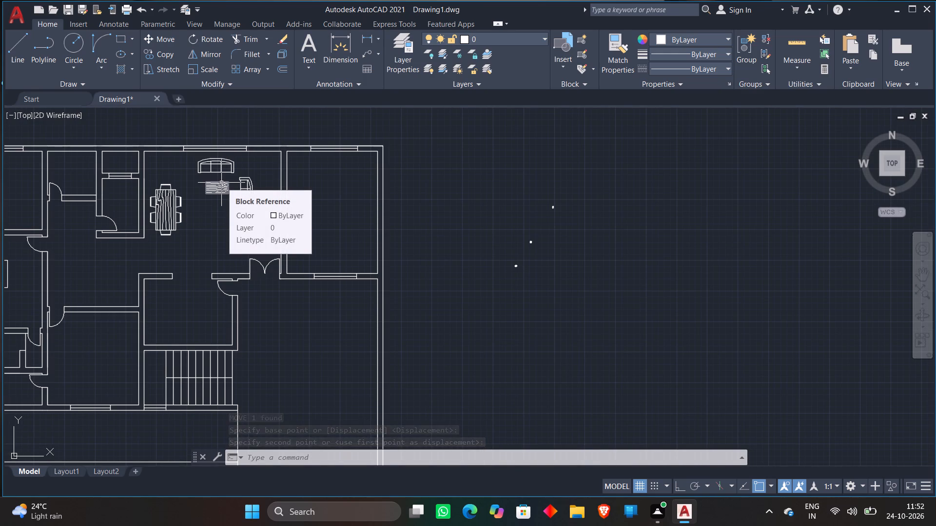
scroll(201, 95, down, 1)
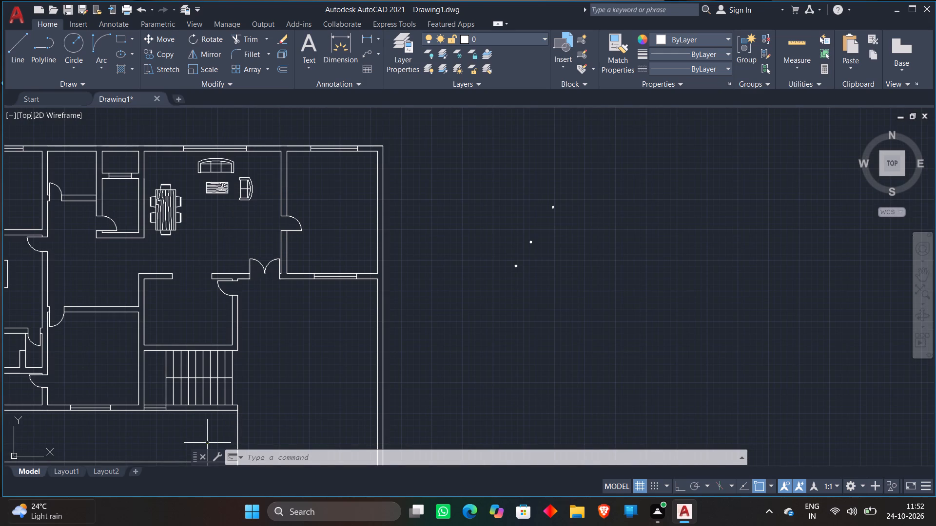
Copy the double bed from the west bedroom into the northeast room, near its north window.
scroll(31, 507, down, 1)
scroll(195, 405, down, 1)
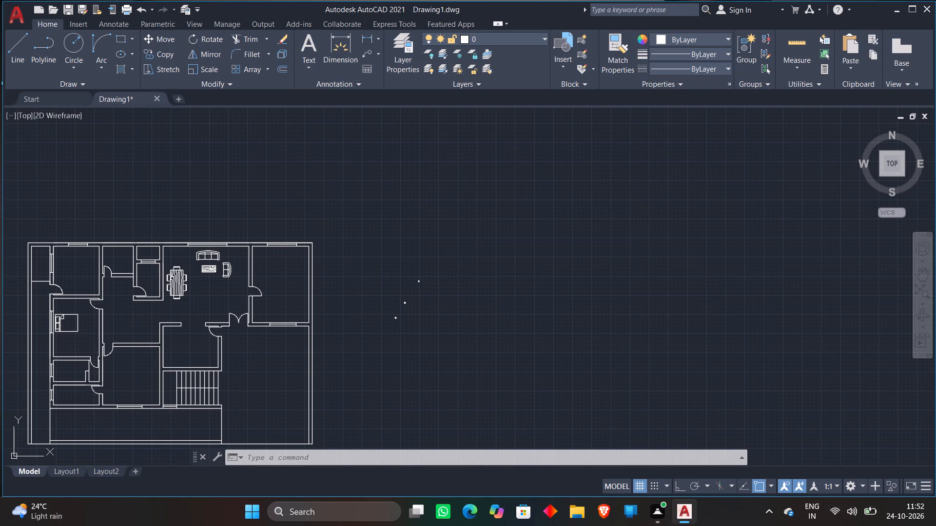
click(76, 331)
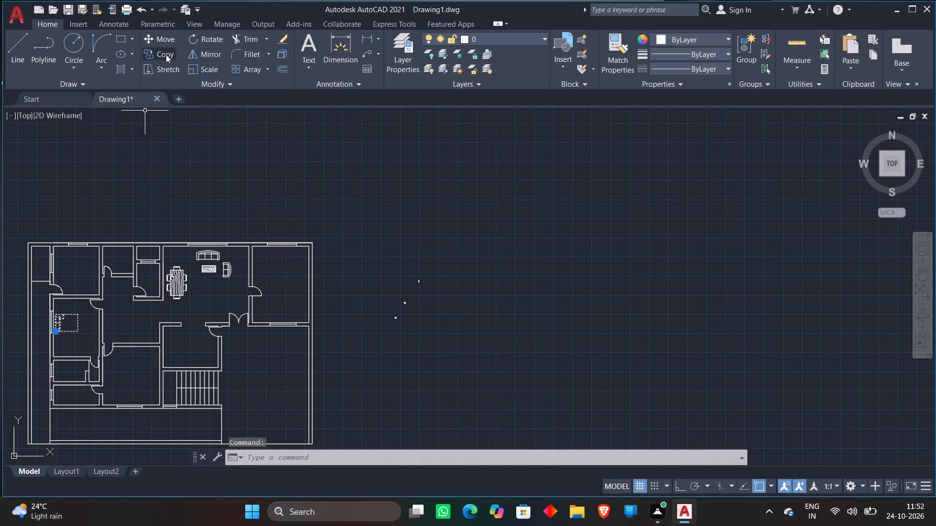
click(166, 55)
click(71, 327)
scroll(305, 244, up, 4)
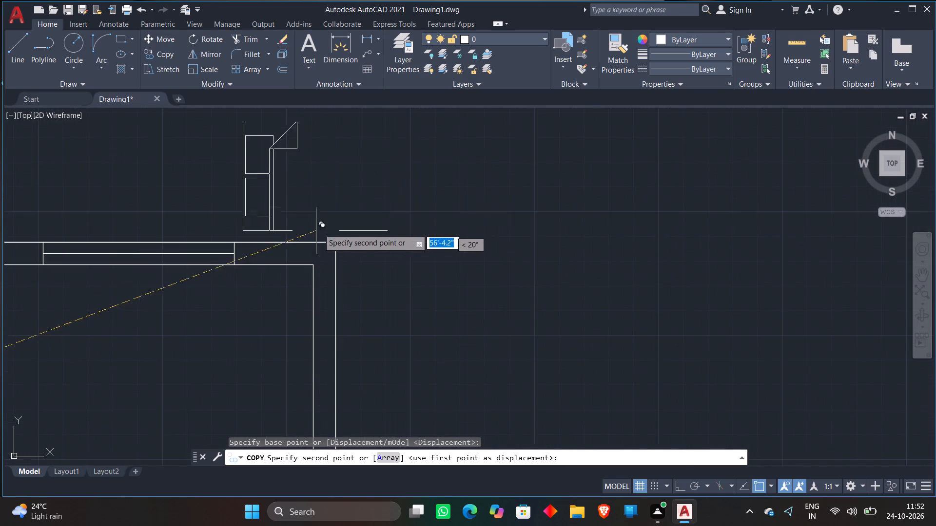
scroll(390, 198, down, 2)
click(302, 299)
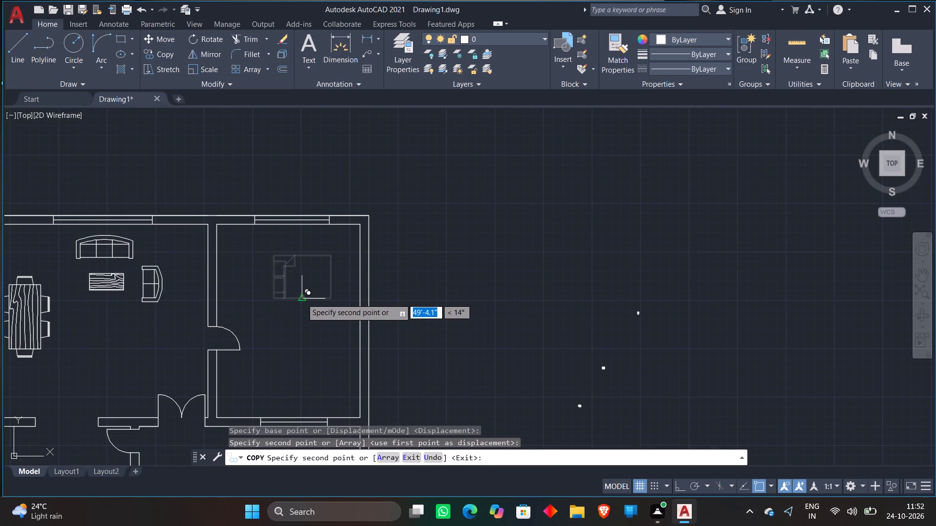
key(space)
Rotate the copied bed in the northeast room by 270° with Ortho on, so its headboard faces north.
click(296, 304)
click(268, 284)
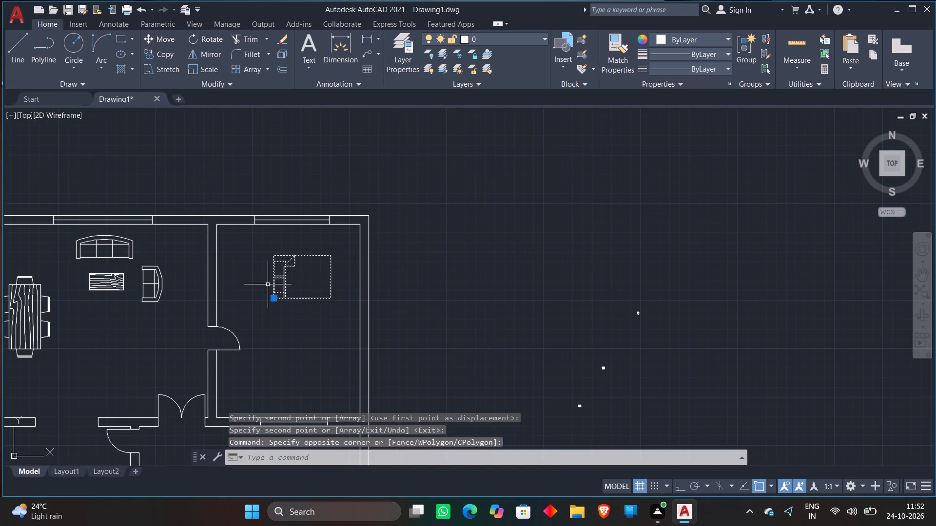
right_click(292, 267)
click(306, 325)
click(324, 307)
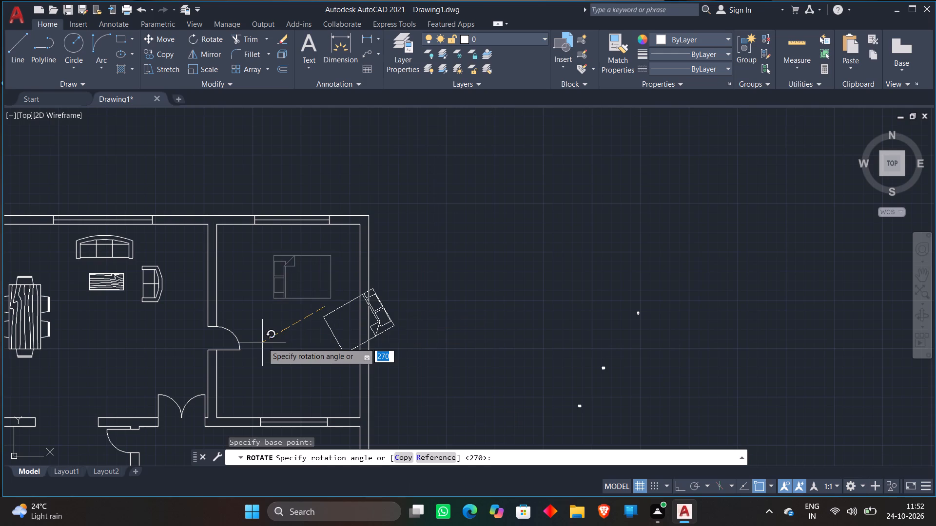
key(F8)
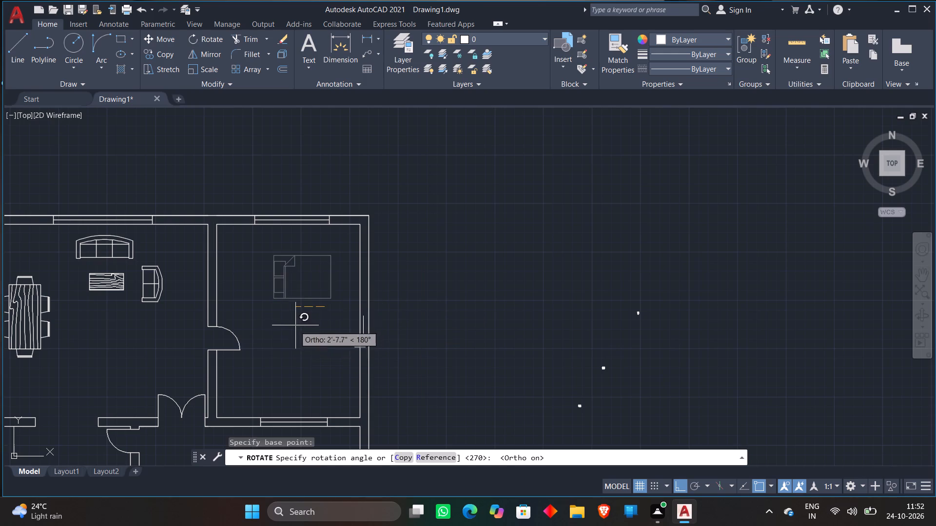
click(321, 314)
Move the rotated bed about 5'-7" west-northwest, off the east wall and just south of the northeast room's north window.
click(329, 310)
click(339, 305)
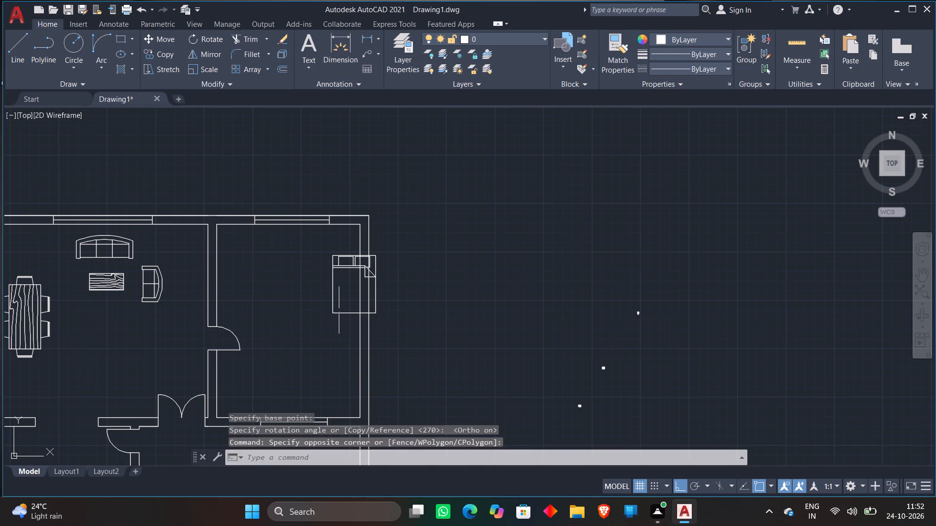
click(339, 313)
key(m)
key(space)
click(349, 310)
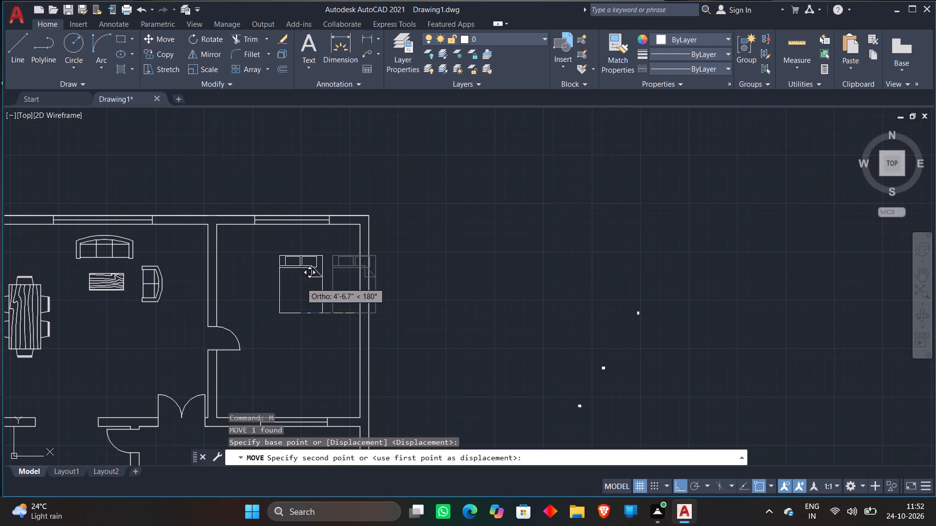
key(F8)
scroll(290, 294, up, 2)
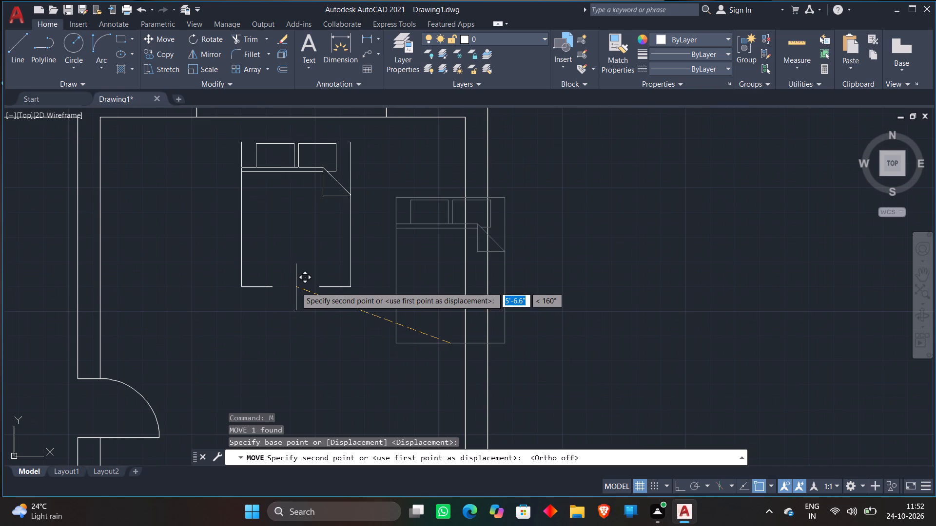
click(296, 284)
Scale the northeast room's bed up freehand from the middle of its foot edge to nearly twice its size.
scroll(301, 280, down, 6)
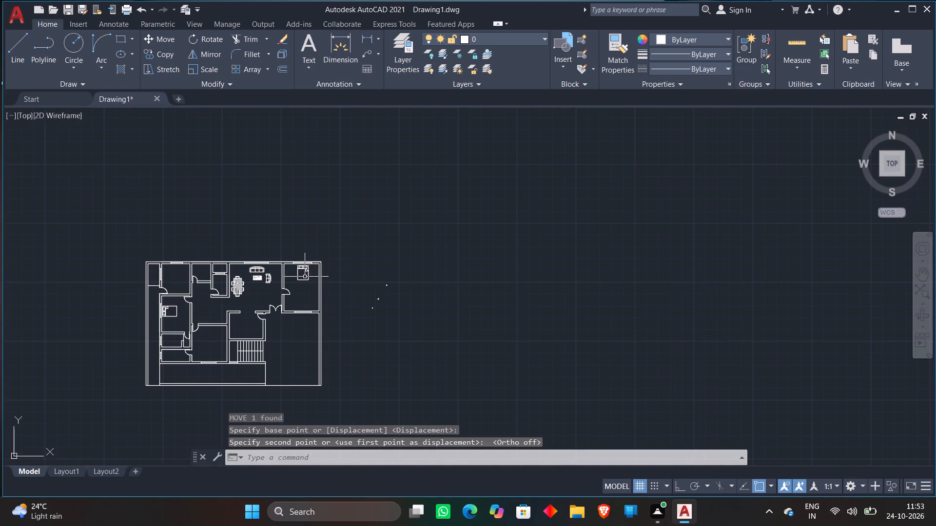
scroll(305, 277, up, 2)
click(296, 275)
click(291, 282)
click(291, 282)
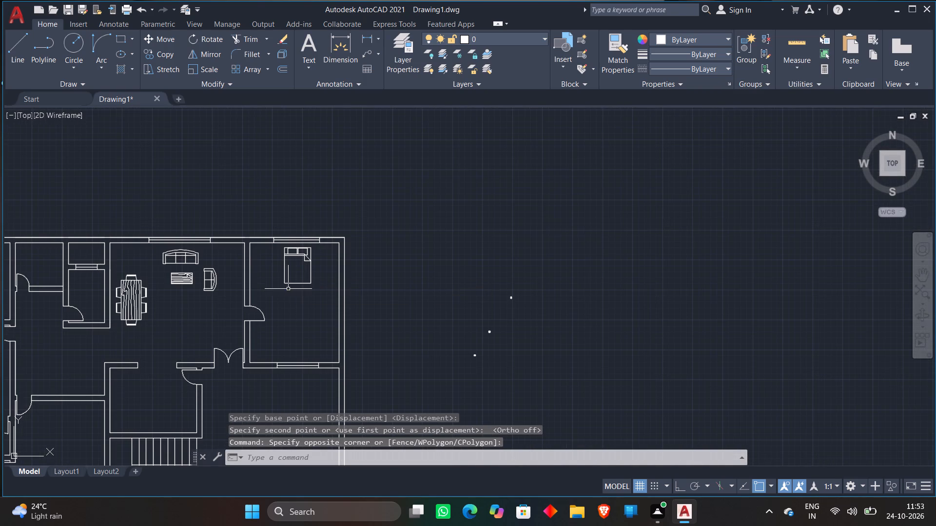
click(288, 286)
drag(311, 279, 305, 276)
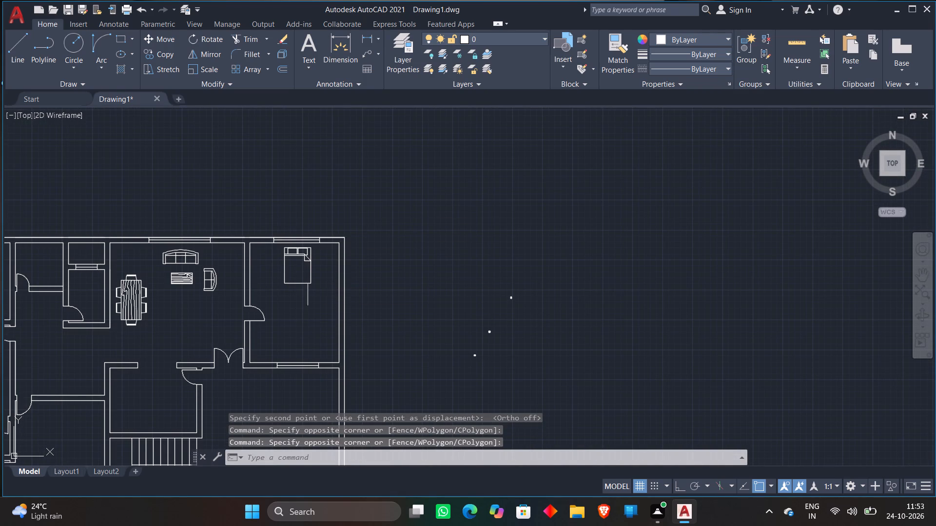
click(312, 291)
click(276, 266)
right_click(285, 267)
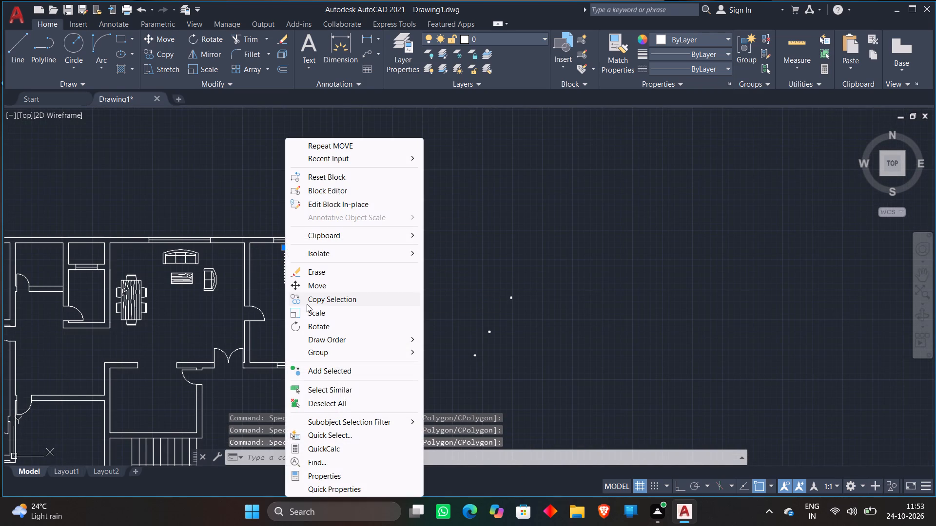
click(304, 308)
scroll(293, 285, up, 2)
click(294, 277)
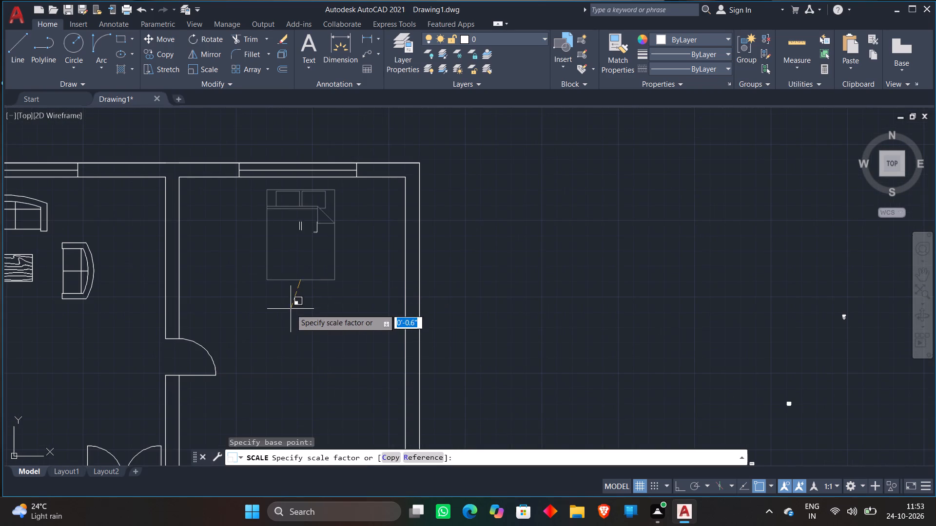
click(291, 361)
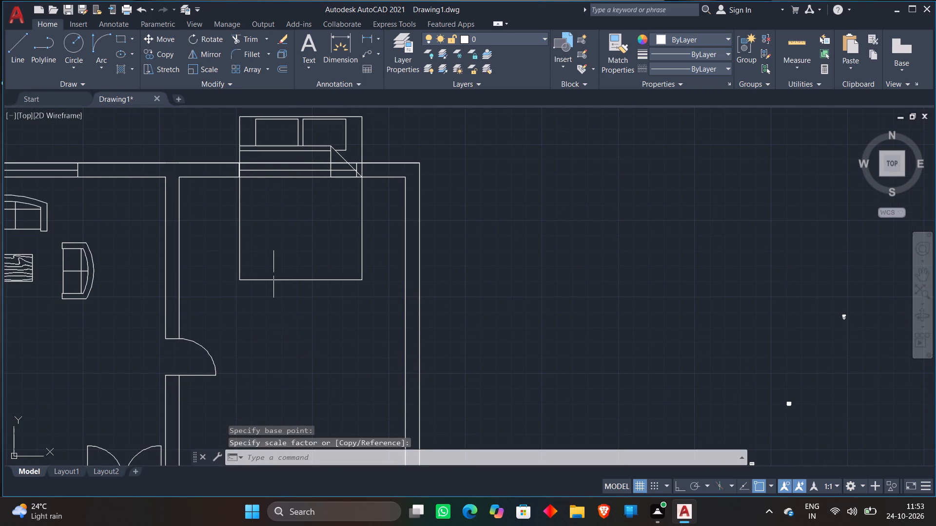
Move the enlarged bed south so its headboard sits just inside the northeast room's north wall, below the window.
click(269, 281)
key(m)
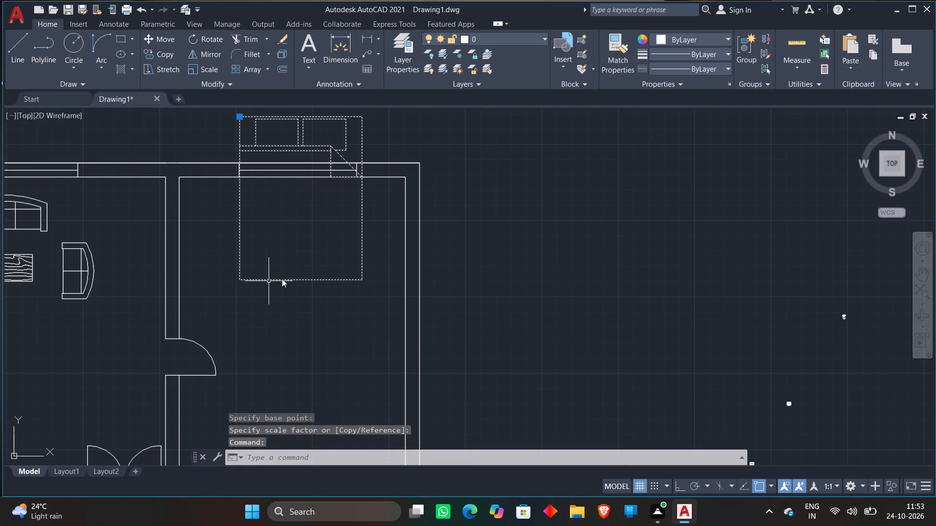
key(space)
click(289, 278)
click(297, 347)
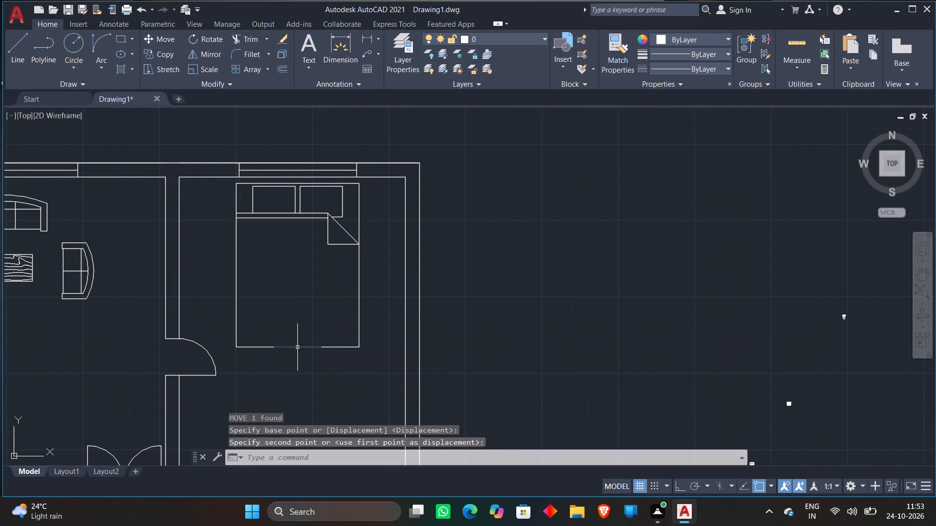
Move the northernmost tiny block from outside the plan into the small bathroom directly south of the west bedroom.
scroll(306, 345, down, 1)
scroll(429, 299, down, 2)
scroll(486, 341, down, 1)
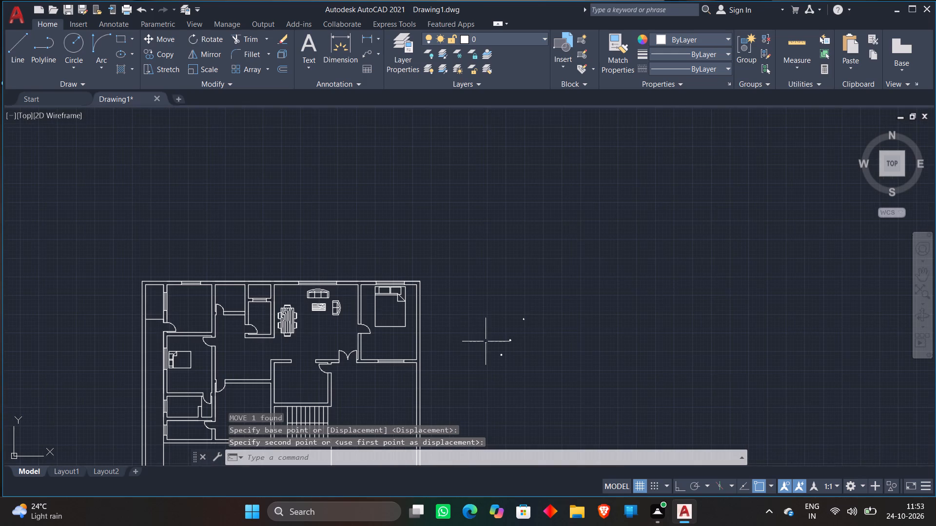
middle_drag(497, 349, 498, 313)
scroll(498, 318, up, 3)
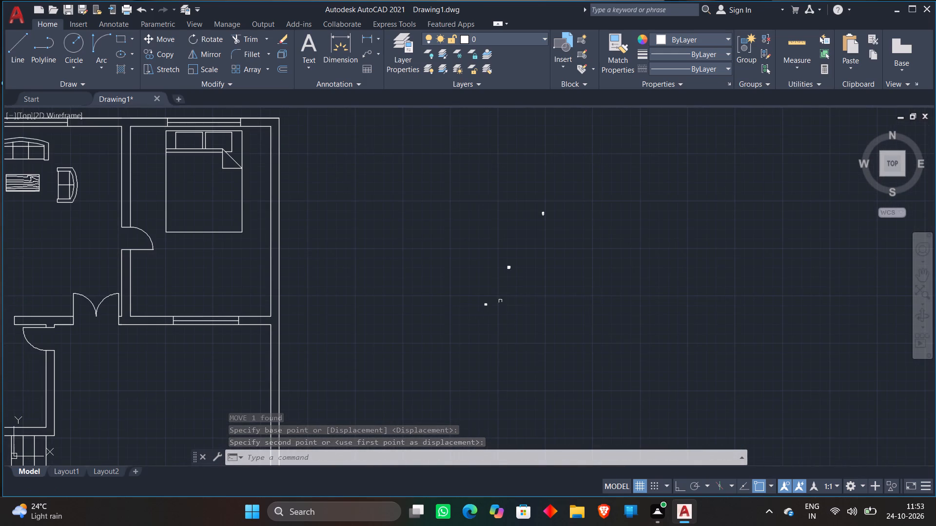
scroll(497, 296, up, 5)
scroll(396, 297, down, 6)
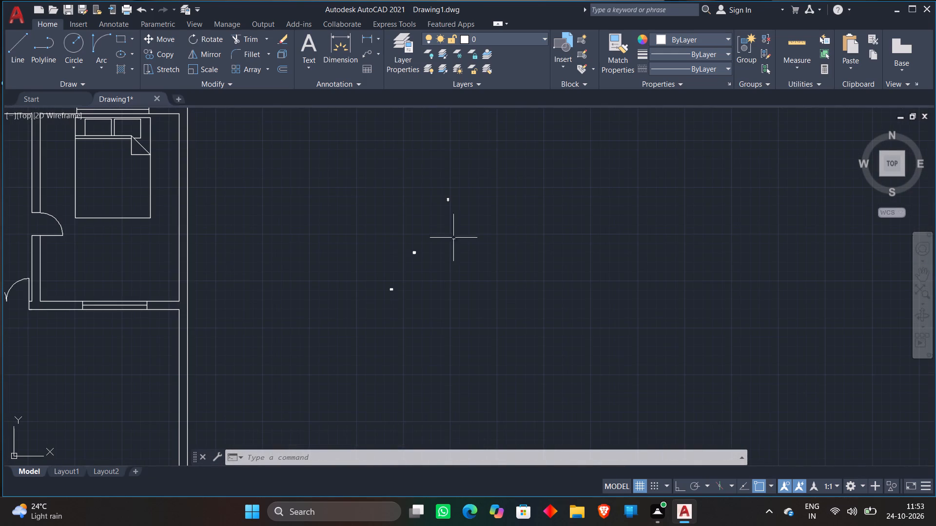
click(404, 182)
click(555, 211)
key(m)
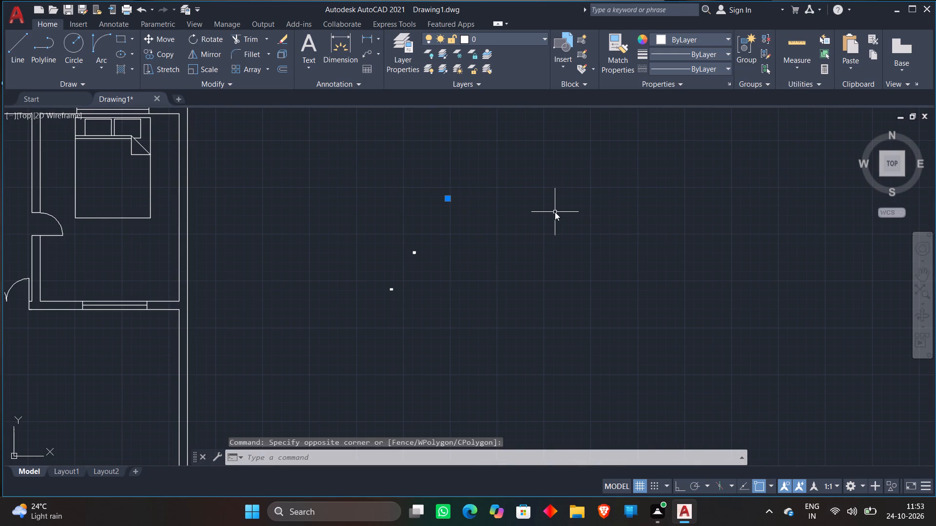
key(space)
click(460, 216)
scroll(601, 191, down, 4)
scroll(427, 206, up, 4)
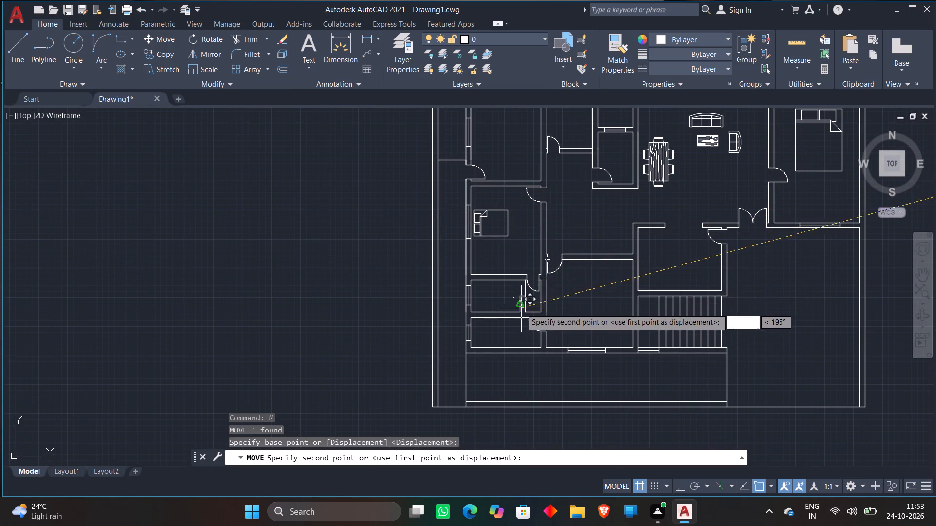
scroll(521, 308, up, 3)
click(429, 303)
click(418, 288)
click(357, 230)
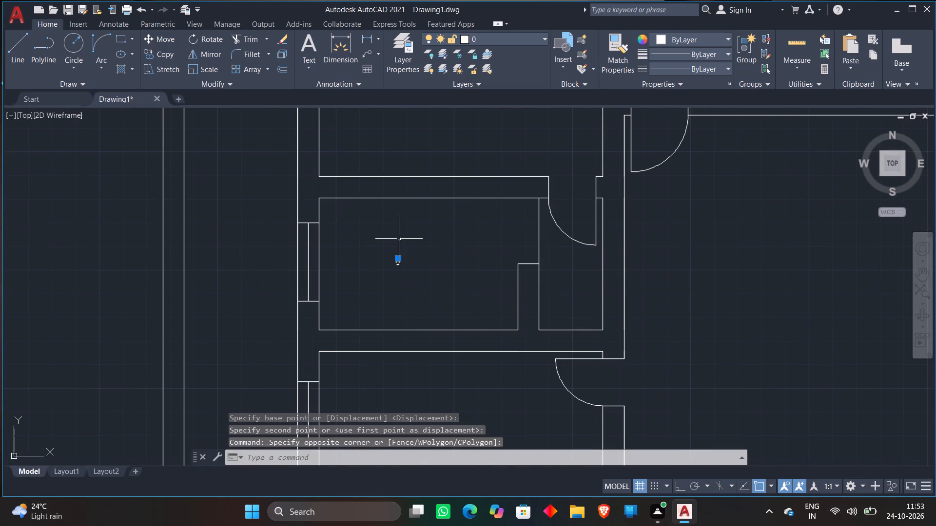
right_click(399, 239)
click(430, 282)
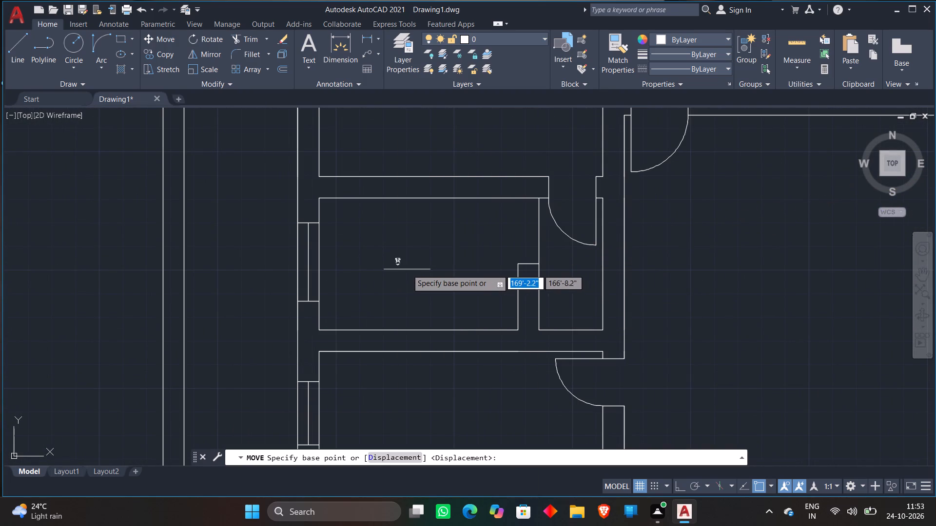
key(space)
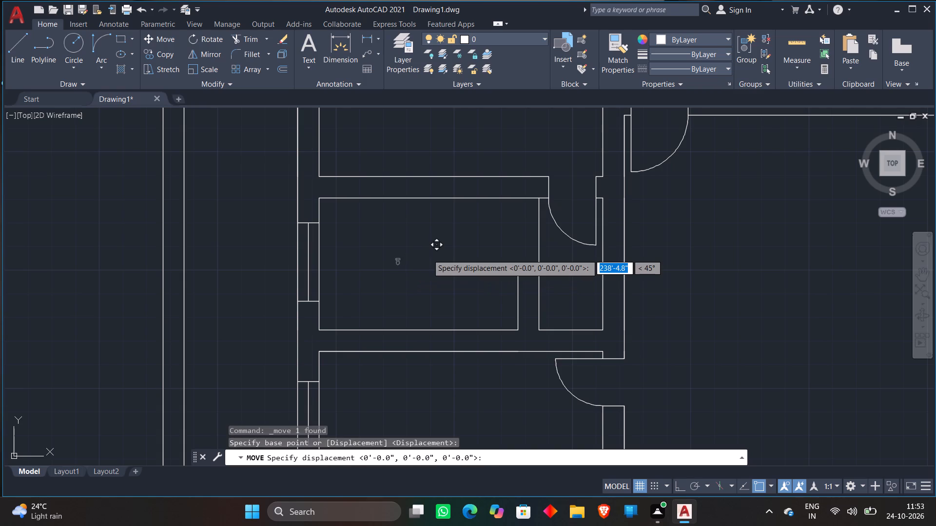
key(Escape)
Scale the tiny toilet block in the bathroom up freehand to fixture size.
click(420, 275)
click(367, 243)
right_click(390, 240)
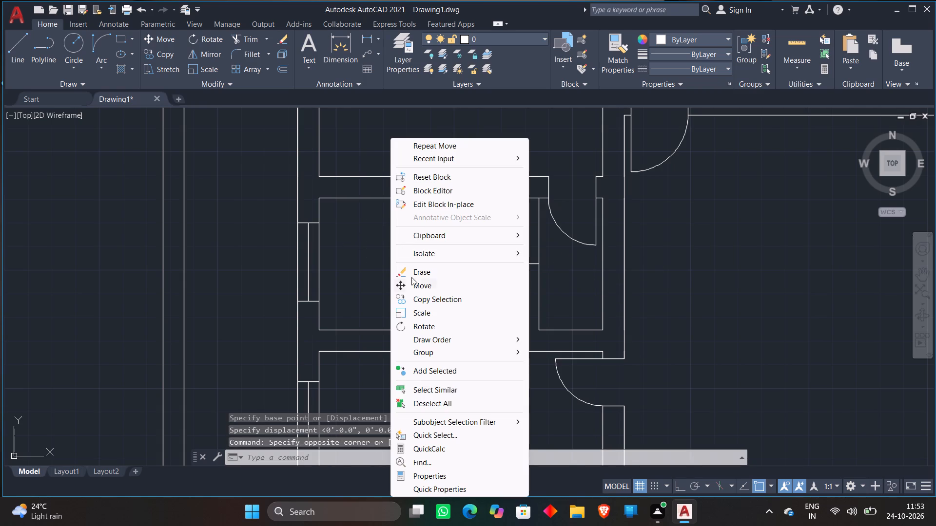
click(411, 309)
scroll(398, 252, up, 2)
click(399, 251)
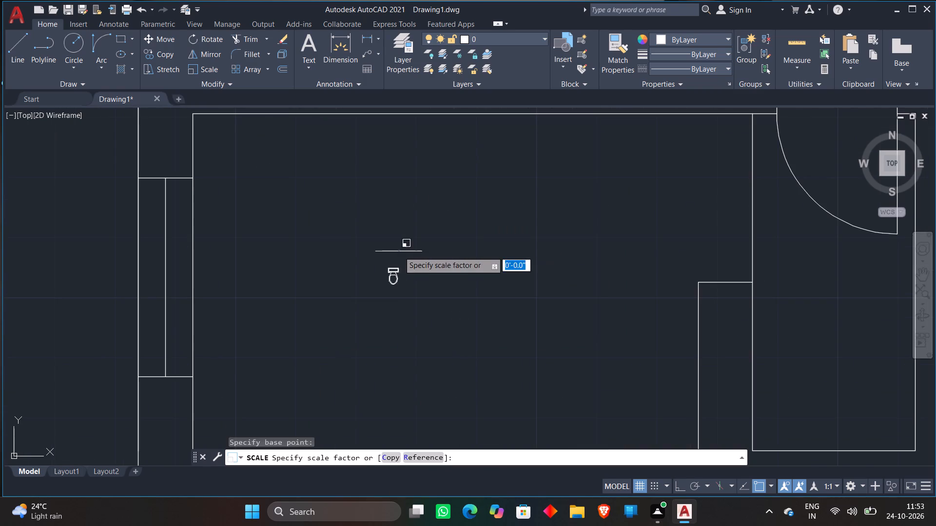
scroll(468, 242, down, 1)
click(462, 255)
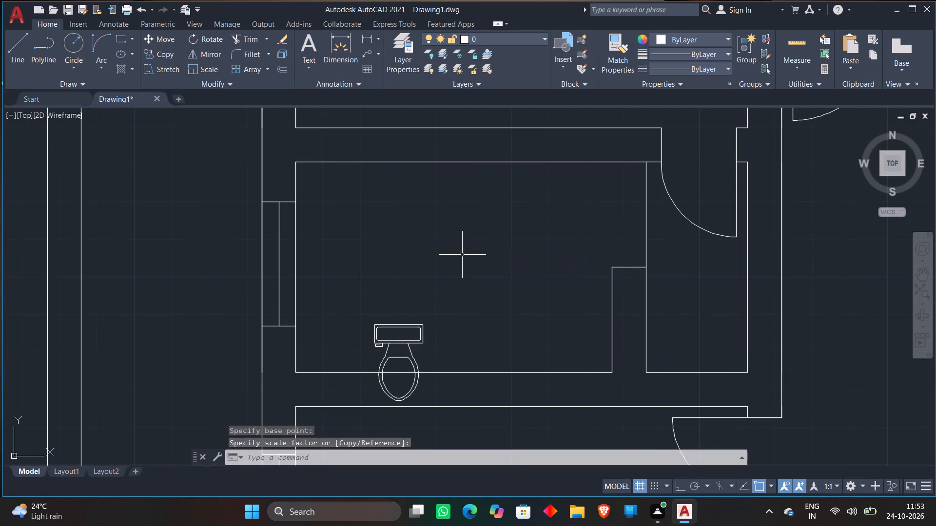
Move the enlarged toilet north and slightly west, off the south wall and inside the bathroom near its west window.
click(397, 326)
key(m)
key(space)
click(404, 339)
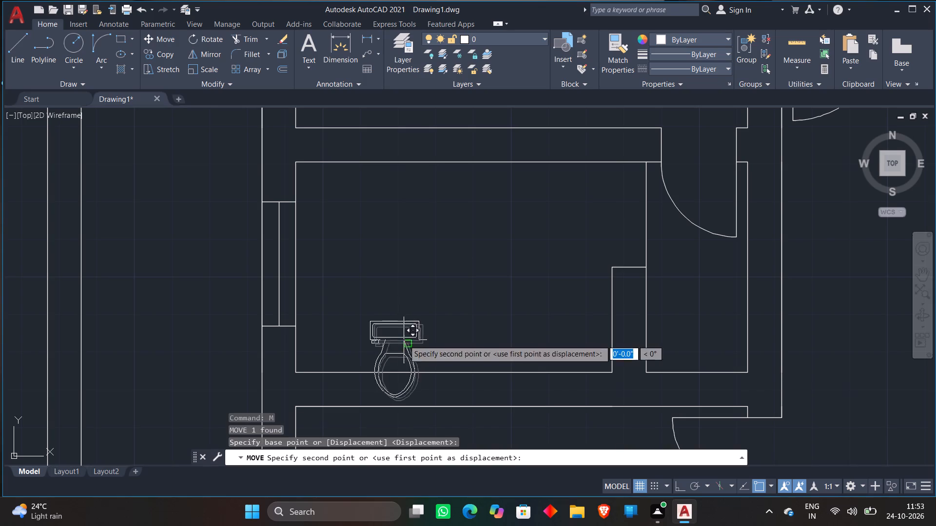
click(371, 252)
Rotate the toilet 90° counterclockwise with Ortho on, so its tank faces the bathroom's west wall.
click(457, 333)
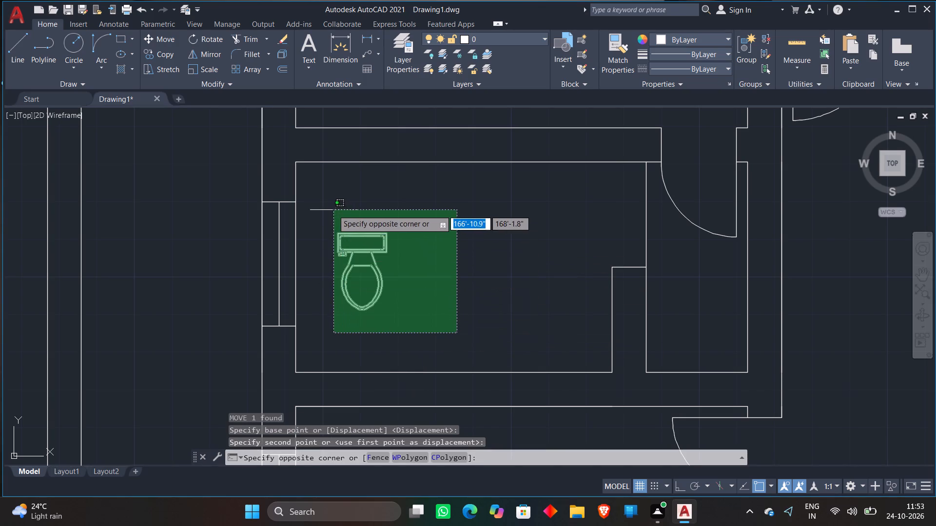
click(331, 211)
right_click(419, 286)
click(437, 323)
click(412, 306)
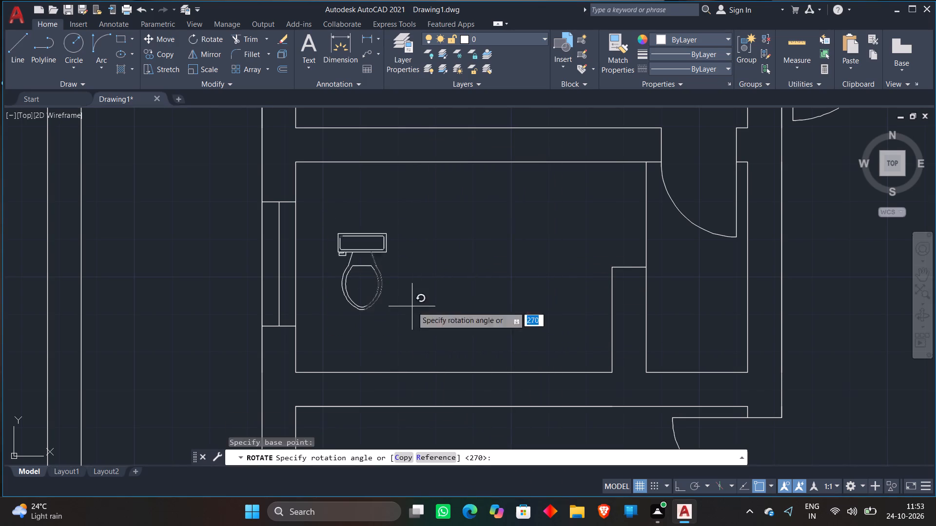
key(F8)
click(425, 227)
Move the rotated toilet north off the south wall, placing it beside the bathroom's west window with Ortho off.
click(352, 353)
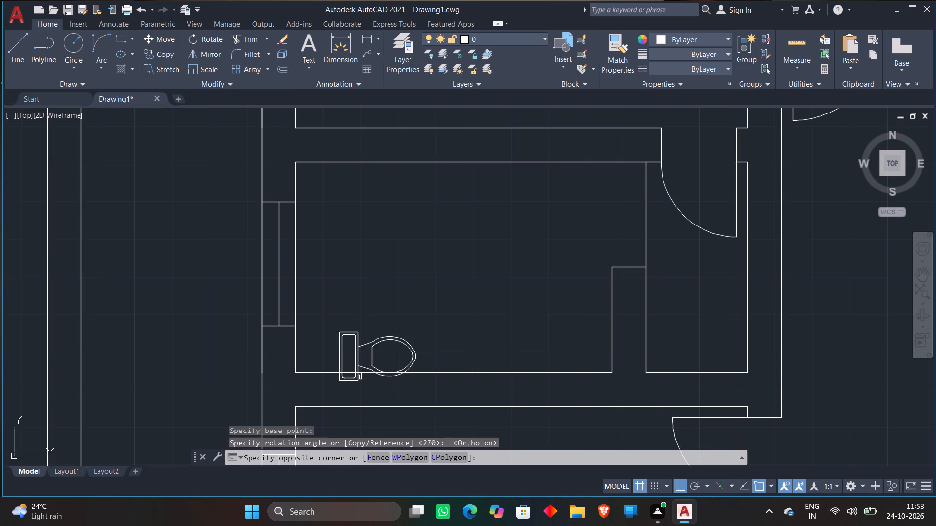
click(336, 316)
key(m)
key(space)
click(378, 365)
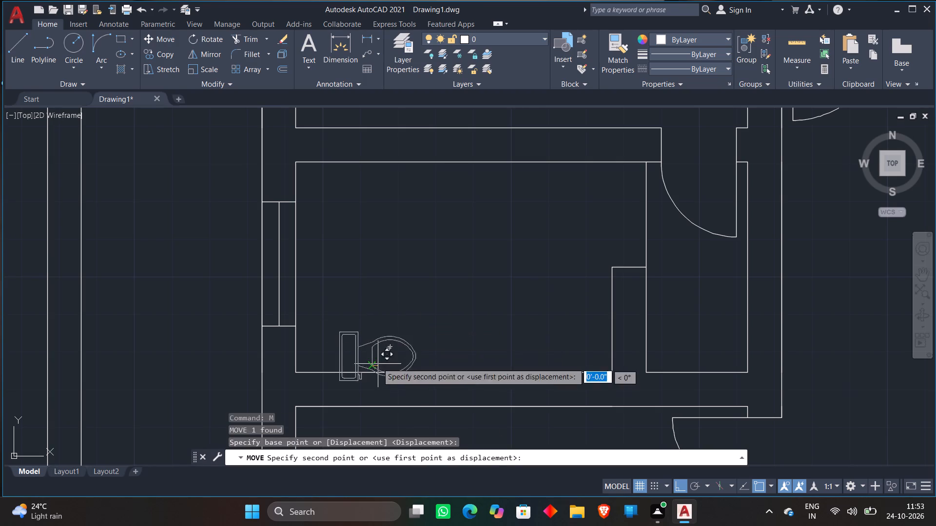
key(F8)
scroll(330, 278, up, 1)
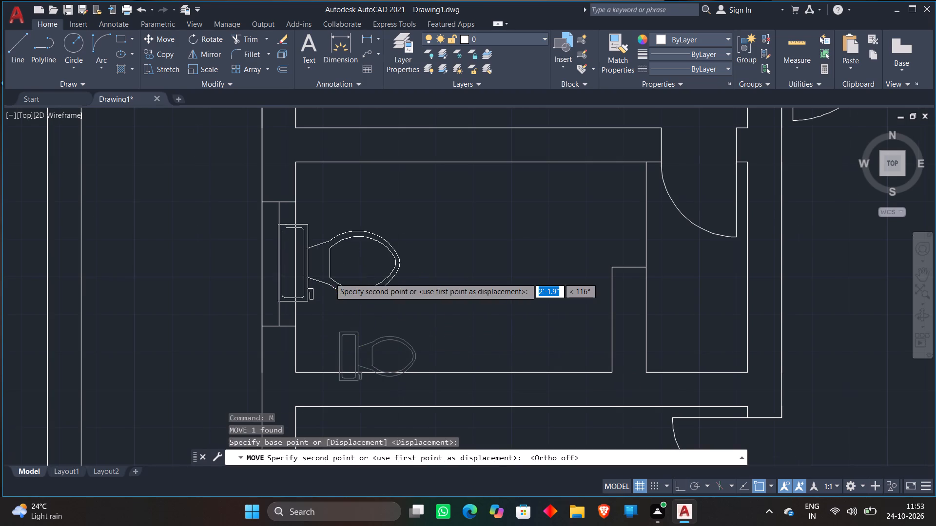
click(357, 286)
Copy the toilet into the bathroom directly to the south, placing it beside that room's west window.
click(444, 315)
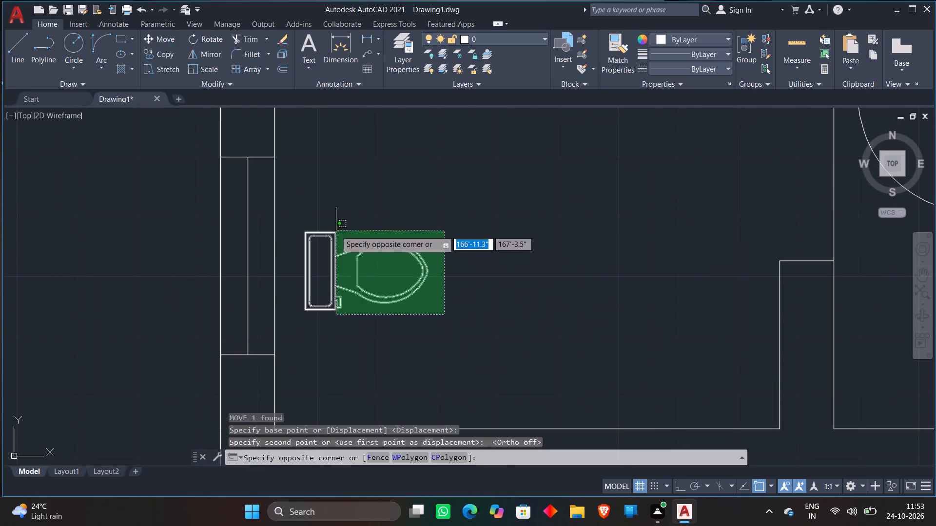
click(336, 230)
right_click(368, 244)
click(419, 303)
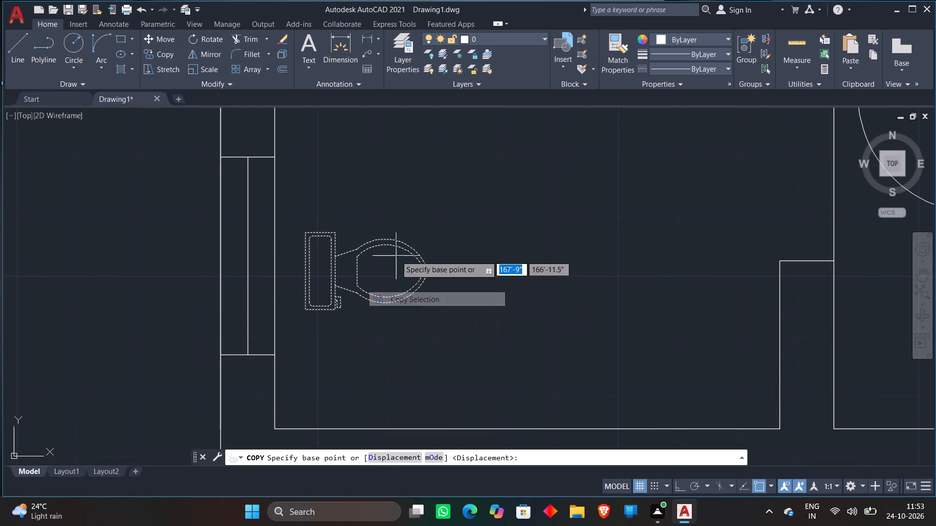
click(396, 256)
scroll(424, 238, down, 4)
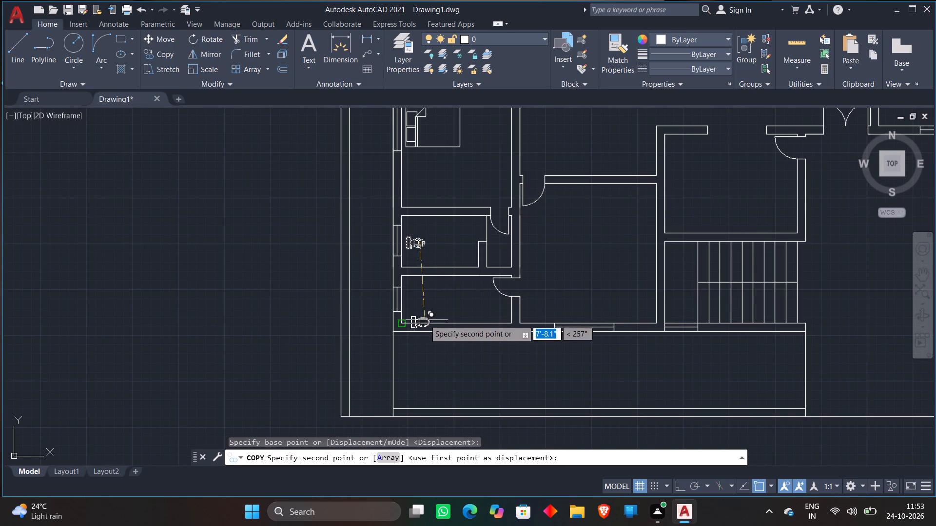
scroll(425, 319, up, 3)
click(392, 241)
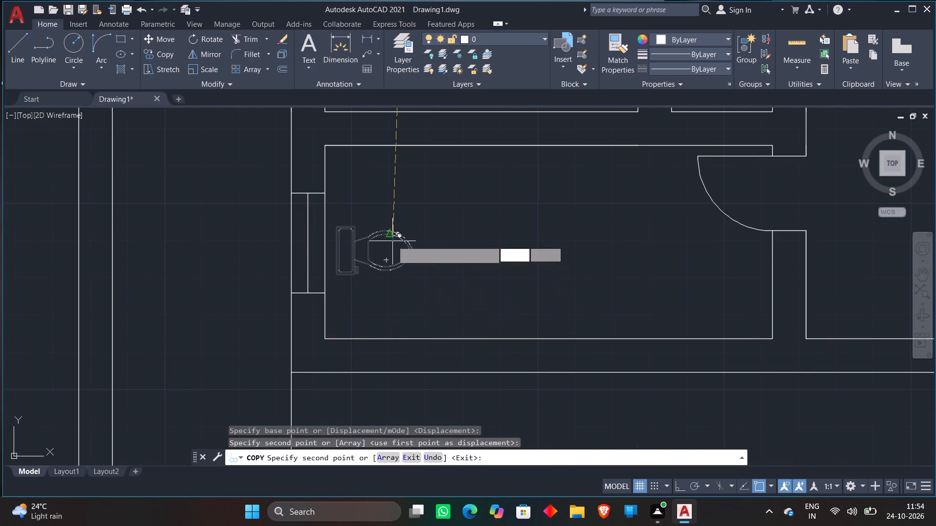
scroll(455, 229, down, 3)
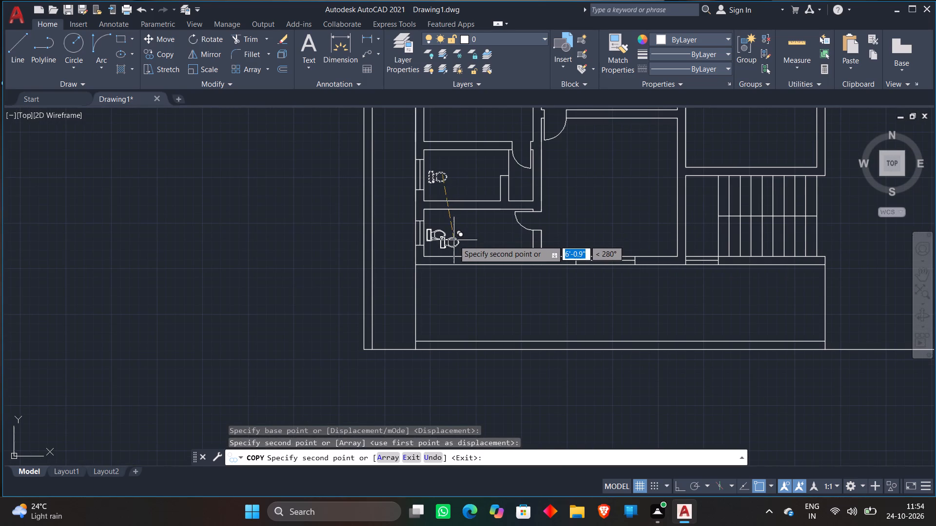
key(space)
Copy the west bedroom's bed into the room between the southern bathroom and the staircase.
scroll(455, 235, down, 1)
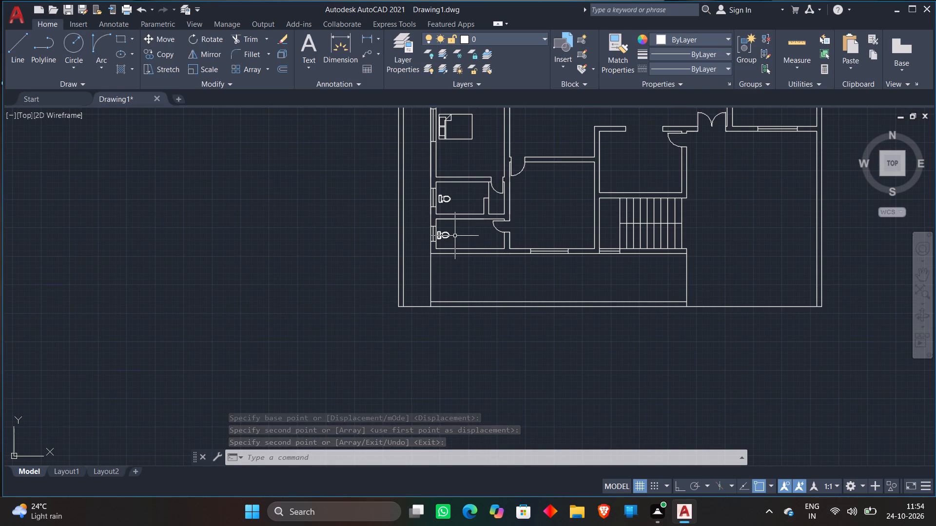
scroll(455, 236, down, 1)
scroll(457, 174, up, 1)
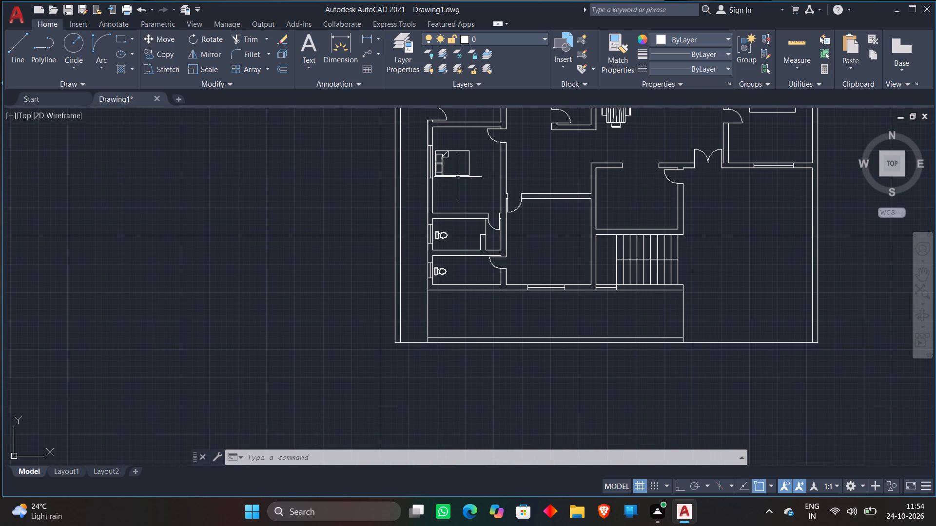
click(454, 177)
right_click(454, 176)
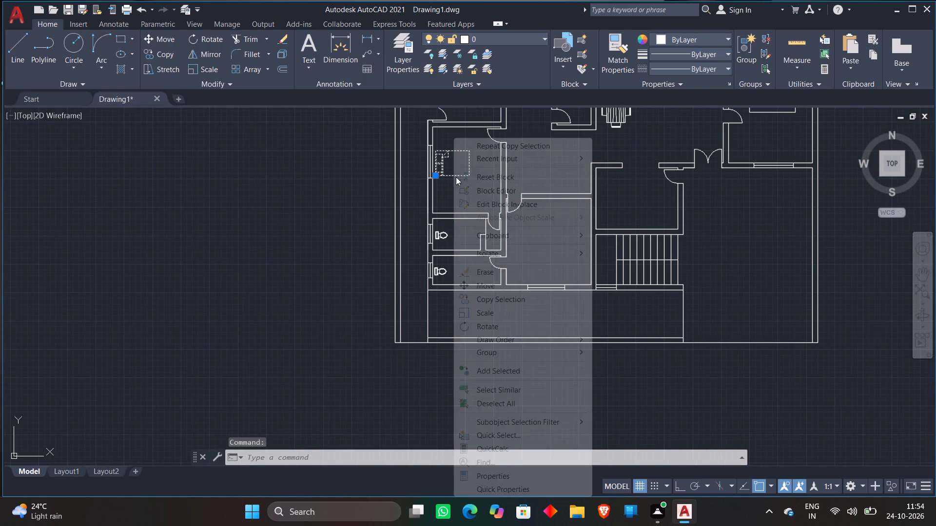
click(484, 296)
click(463, 164)
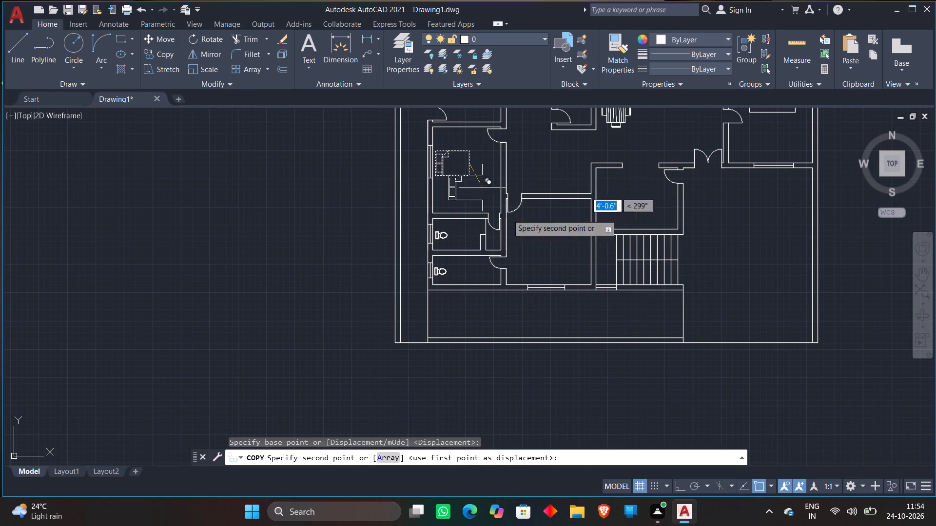
scroll(554, 243, up, 2)
click(580, 268)
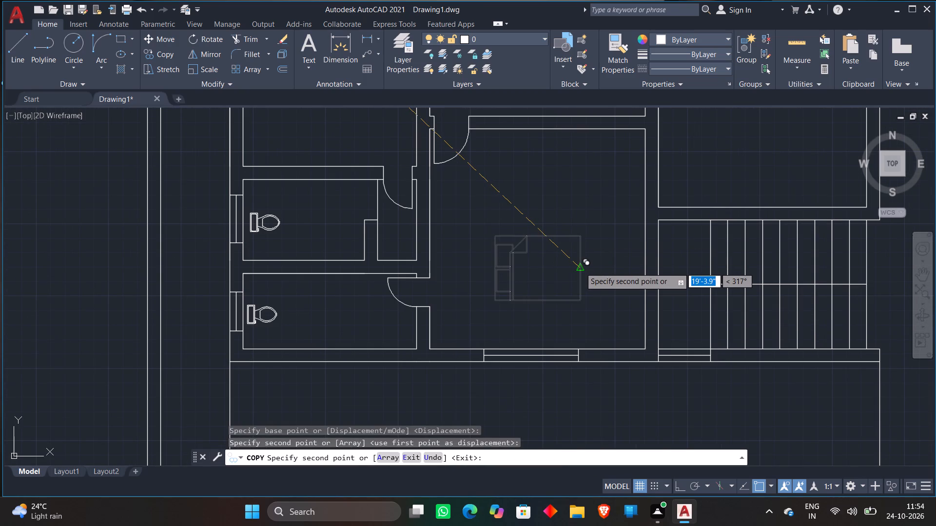
key(space)
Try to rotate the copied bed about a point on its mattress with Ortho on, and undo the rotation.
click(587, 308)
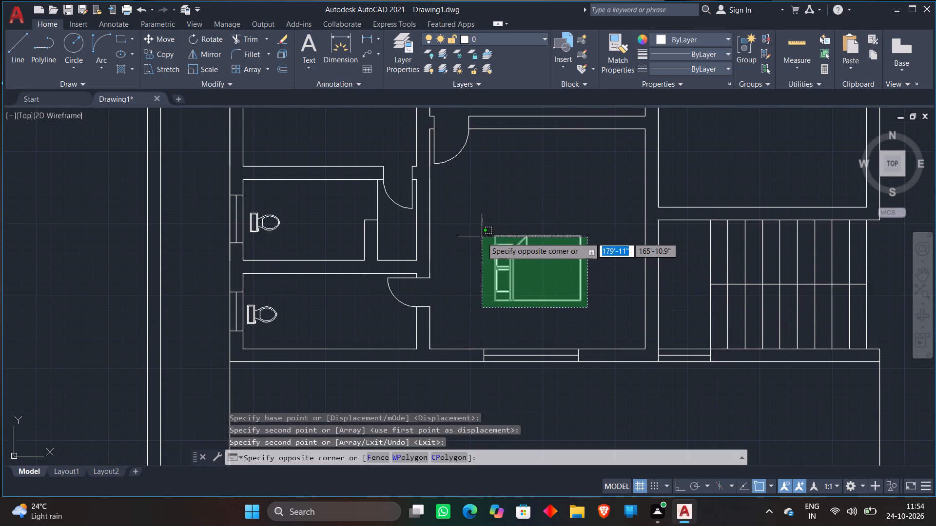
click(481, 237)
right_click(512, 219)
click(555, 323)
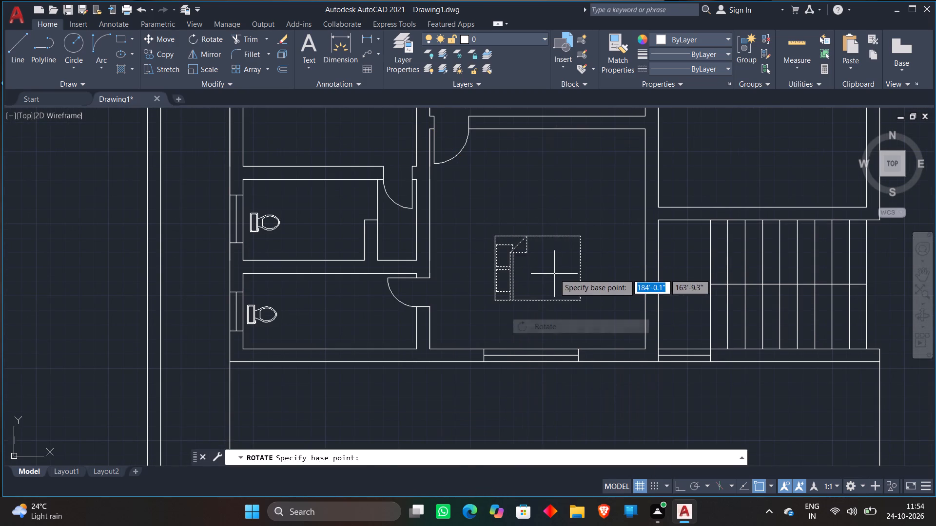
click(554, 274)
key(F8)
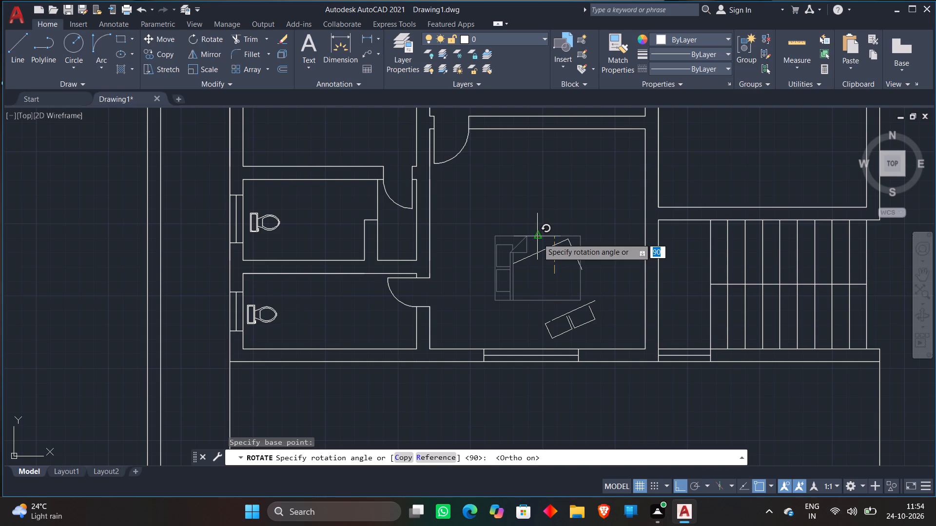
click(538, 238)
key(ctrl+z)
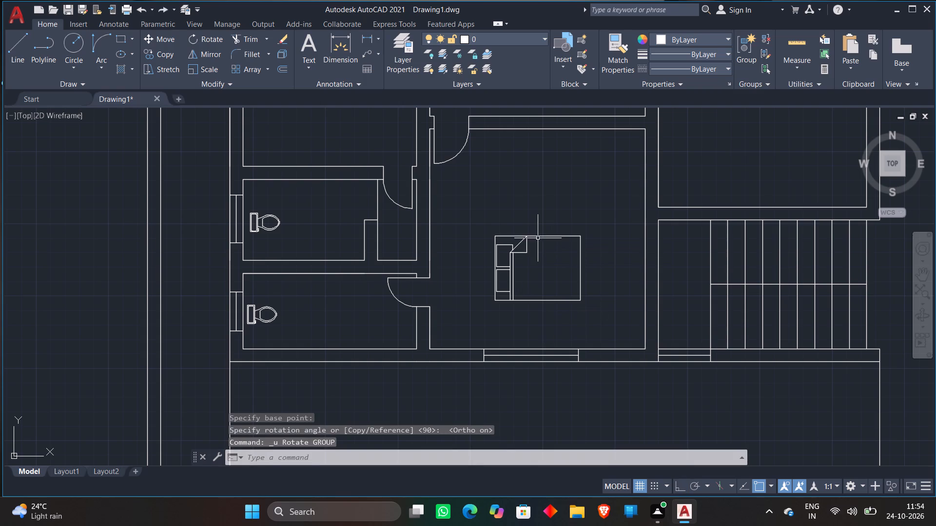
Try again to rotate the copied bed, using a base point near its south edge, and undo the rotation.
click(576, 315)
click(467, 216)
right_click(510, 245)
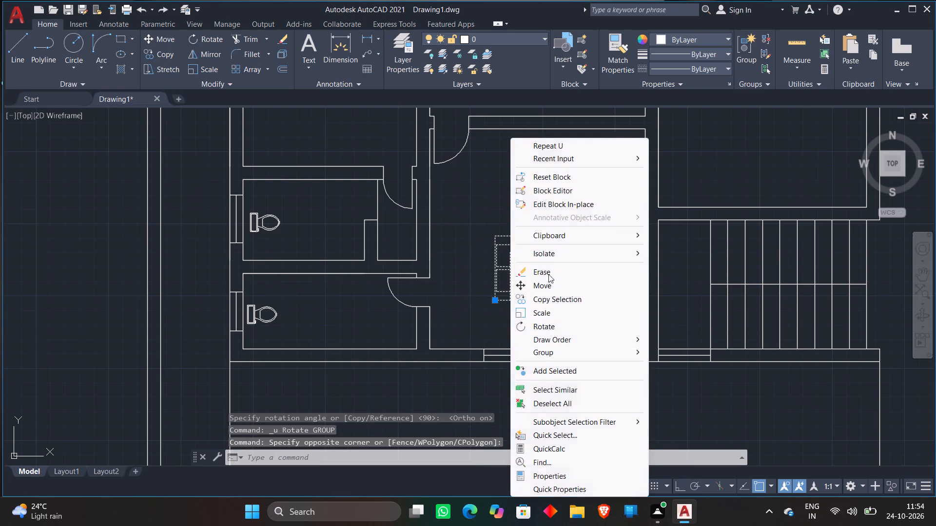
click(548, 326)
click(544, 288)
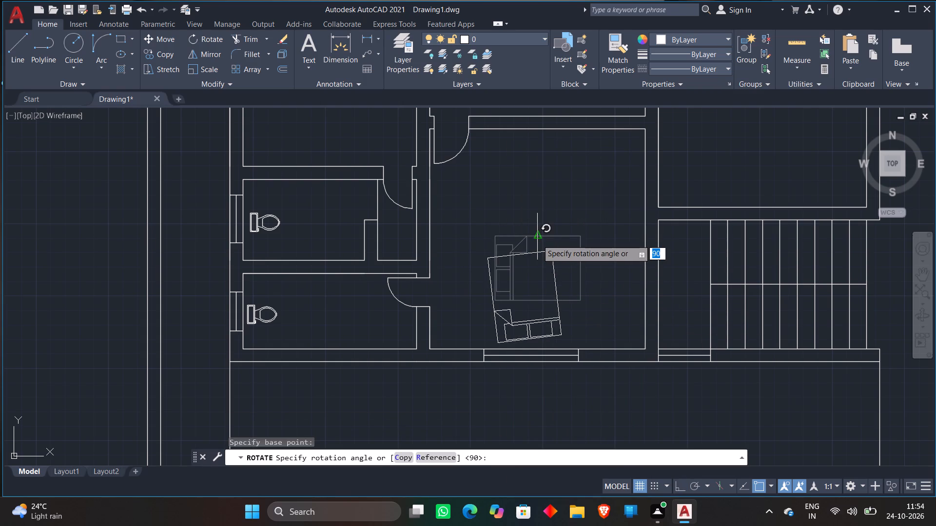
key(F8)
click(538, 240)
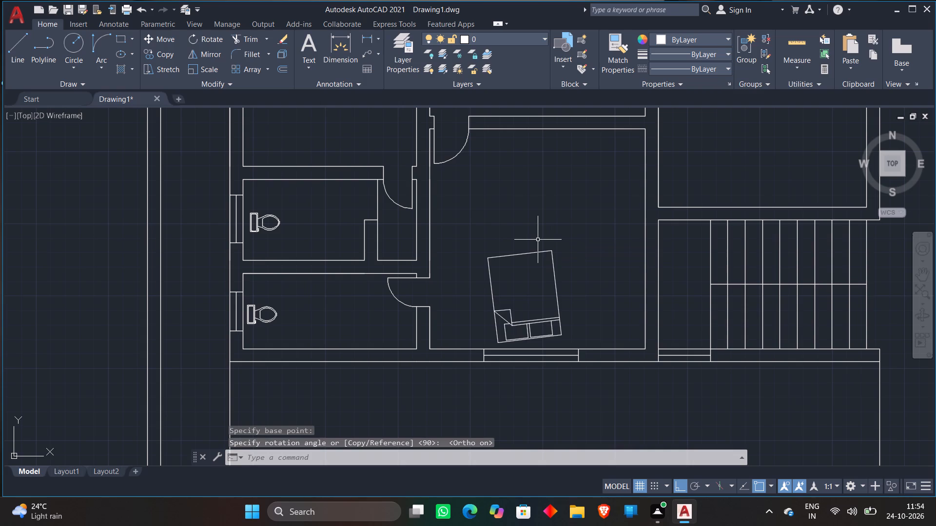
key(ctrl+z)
Rotate the copied bed 90° counterclockwise about its southeast corner with Ortho on, so its pillows face south.
click(468, 234)
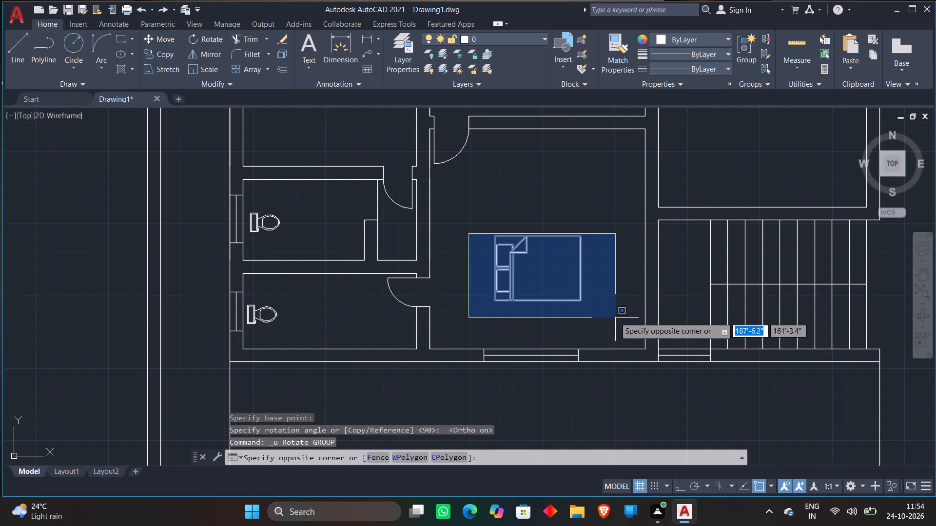
click(613, 314)
right_click(584, 289)
click(593, 322)
click(585, 304)
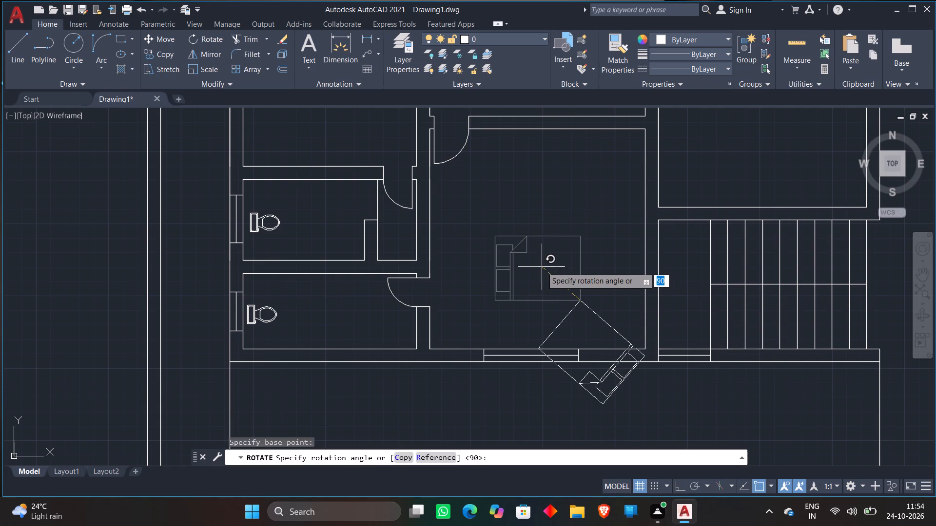
key(F8)
click(575, 282)
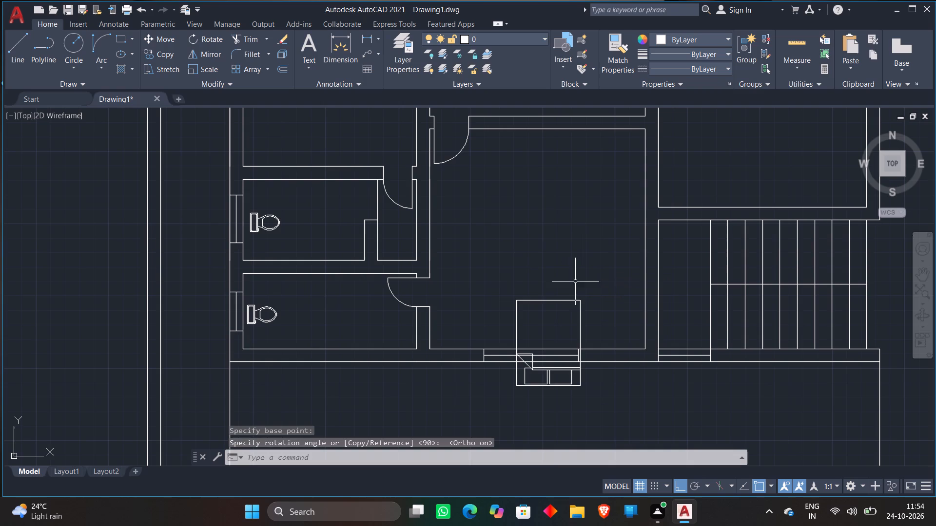
Move the rotated bed north and slightly west into the room, with its pillows just inside the south window and Ortho off.
click(517, 298)
click(512, 312)
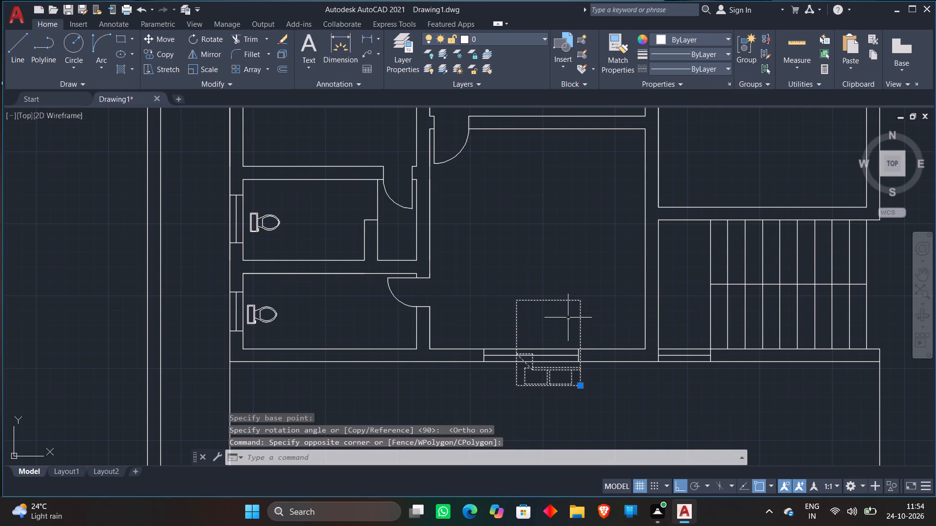
key(m)
key(space)
click(574, 319)
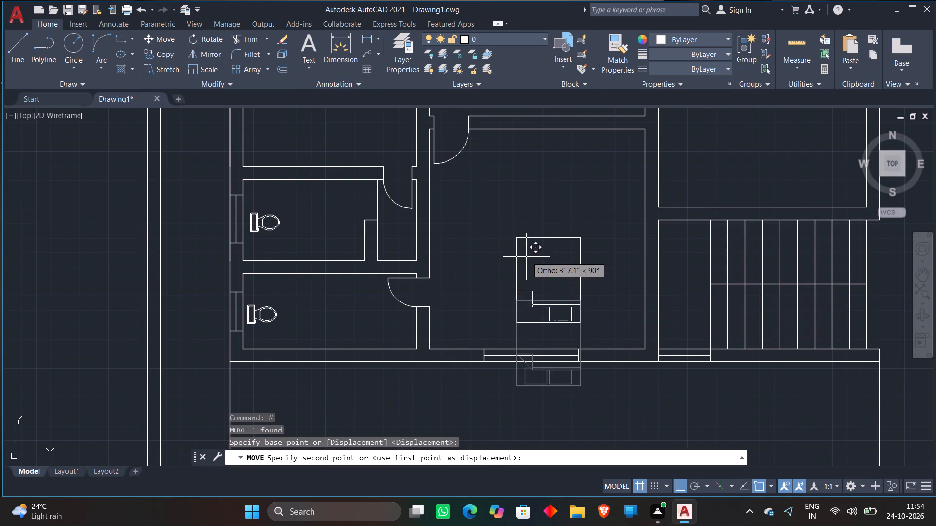
key(F8)
scroll(526, 257, up, 2)
scroll(585, 259, down, 2)
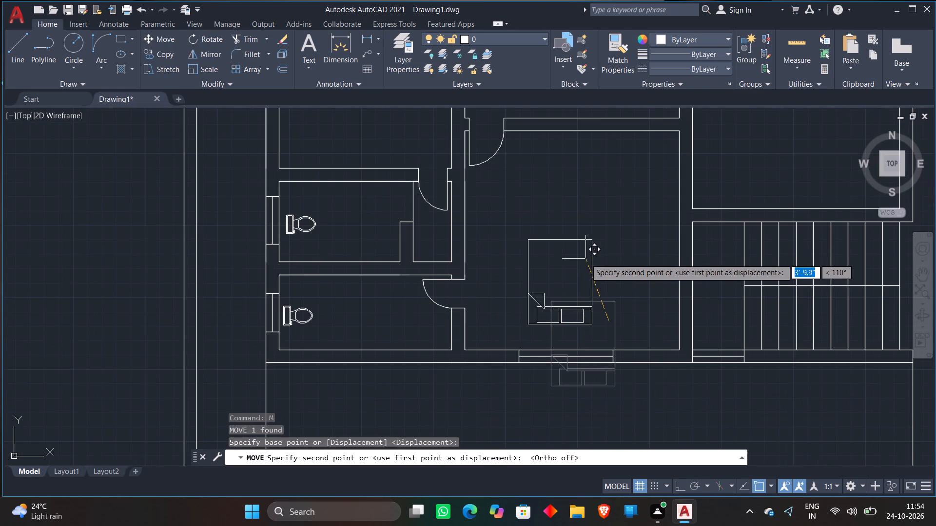
click(589, 273)
Copy the living room's north and east sofas together to the empty area southeast of the plan, outside its east wall.
scroll(594, 255, down, 1)
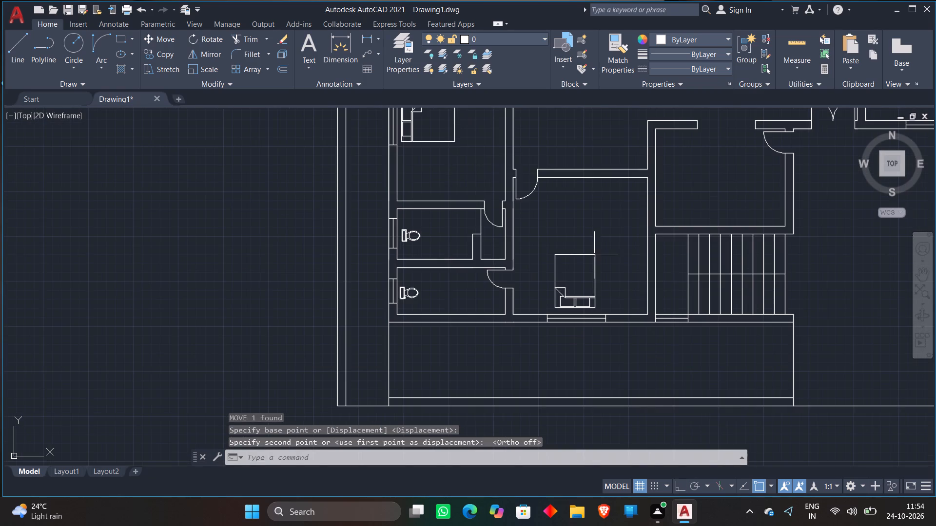
scroll(532, 231, down, 2)
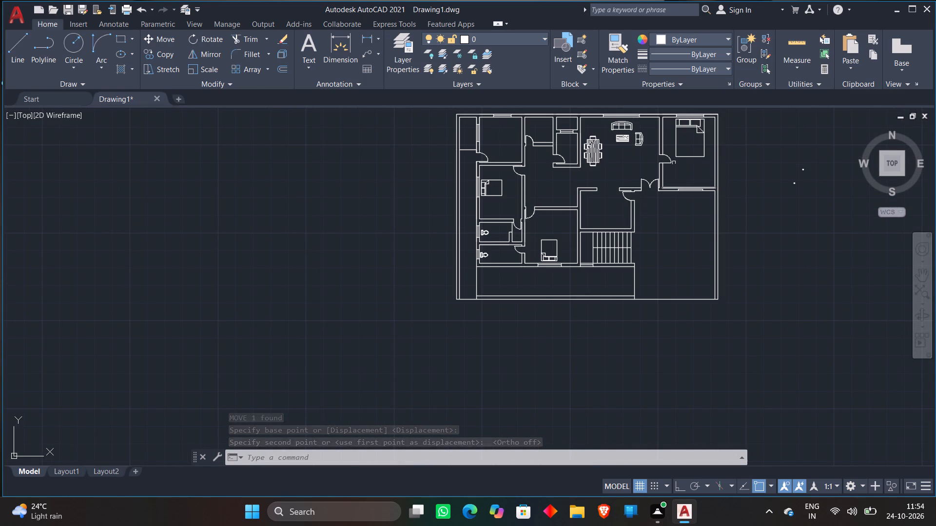
scroll(633, 122, up, 1)
click(619, 129)
click(640, 148)
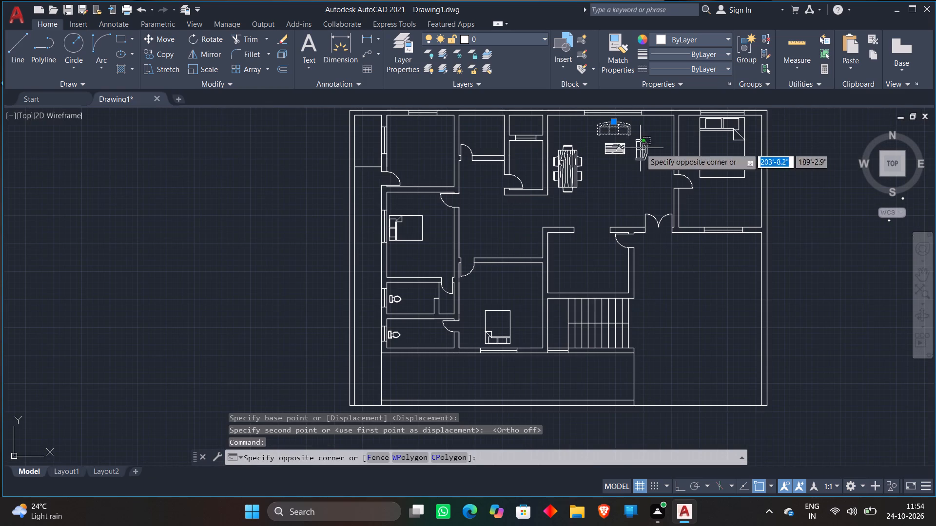
click(642, 155)
click(640, 153)
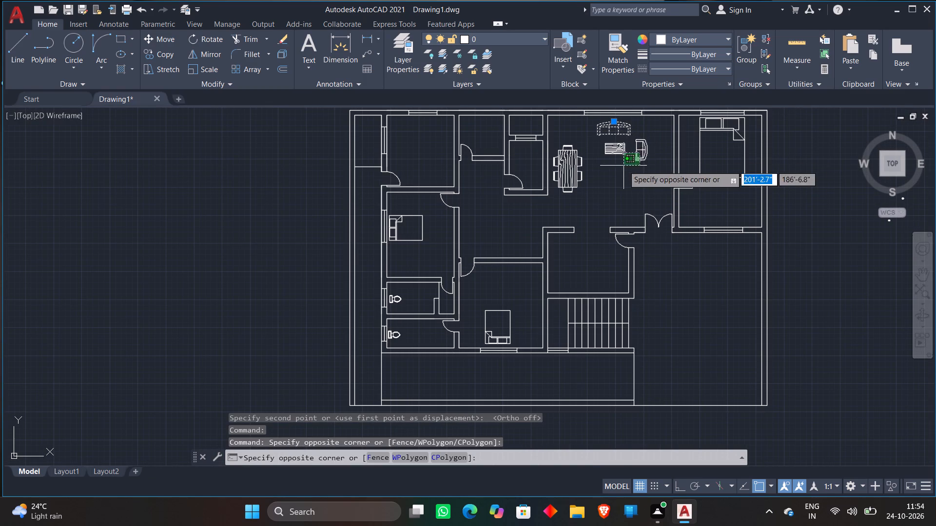
click(637, 156)
scroll(642, 153, up, 3)
click(658, 202)
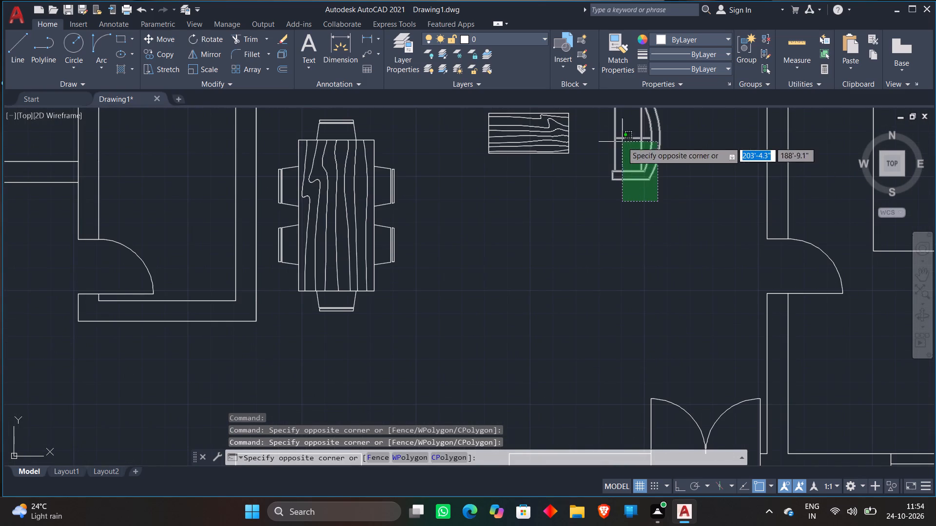
click(620, 141)
right_drag(606, 195, 603, 215)
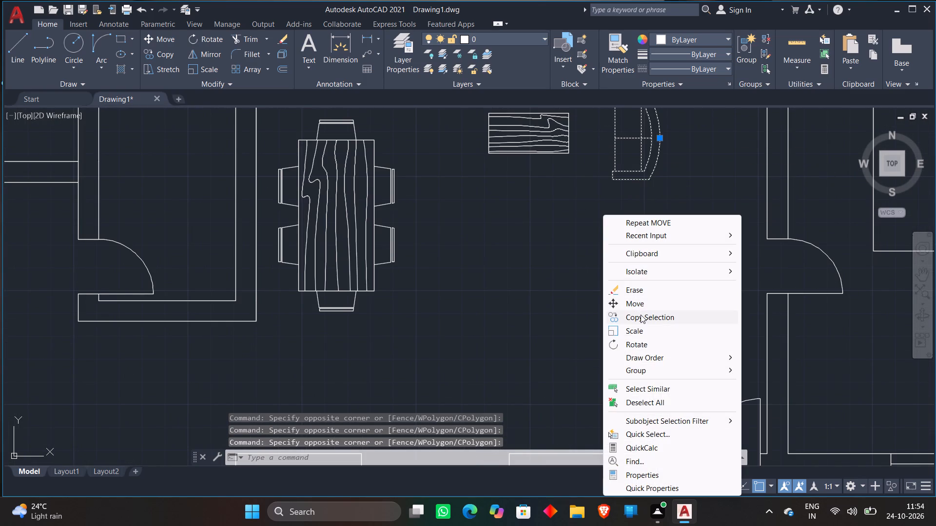
click(641, 315)
click(630, 209)
scroll(626, 216, down, 5)
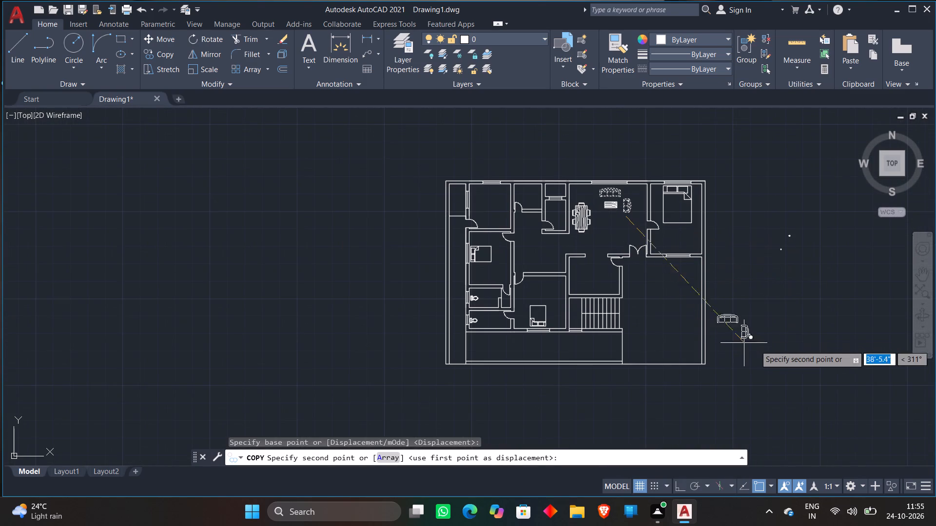
click(785, 348)
key(space)
Rotate the two copied sofas together 90° counterclockwise about a point southeast of them, with Ortho on.
click(797, 368)
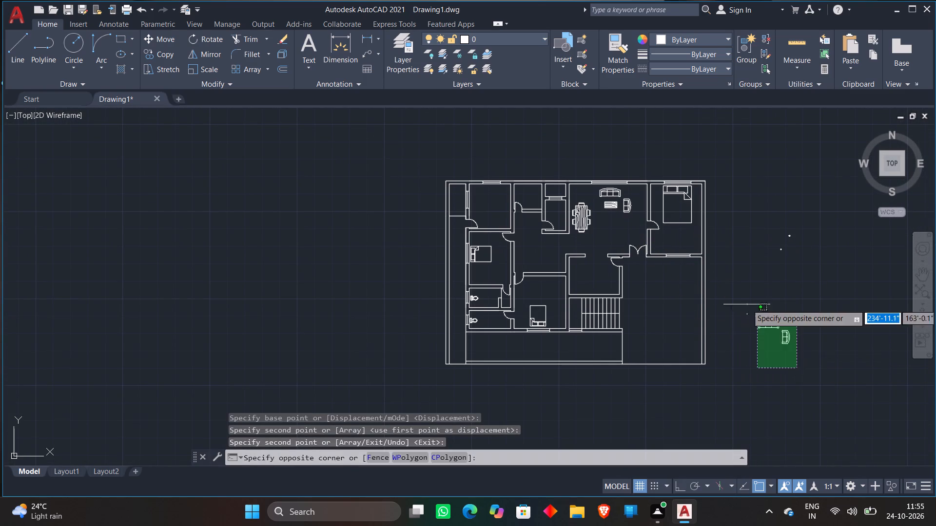
click(741, 300)
right_click(792, 305)
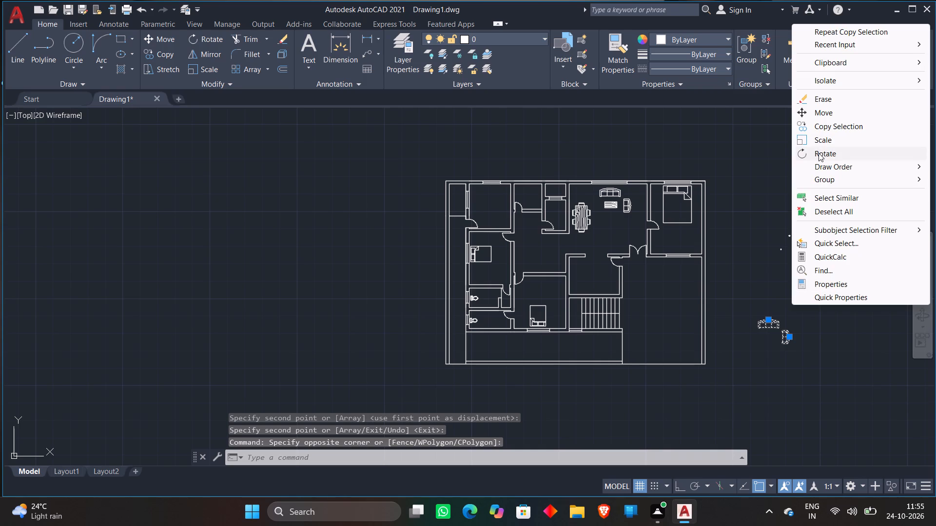
click(819, 153)
click(808, 349)
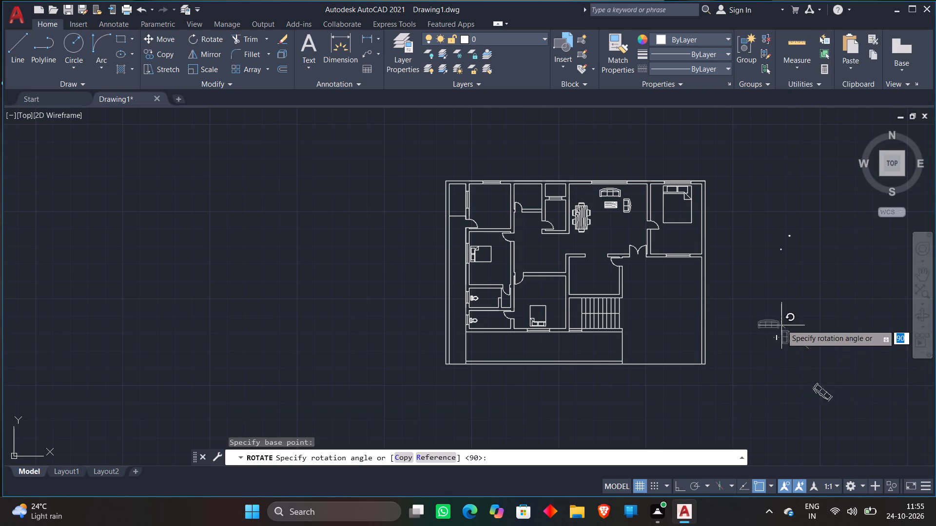
key(F8)
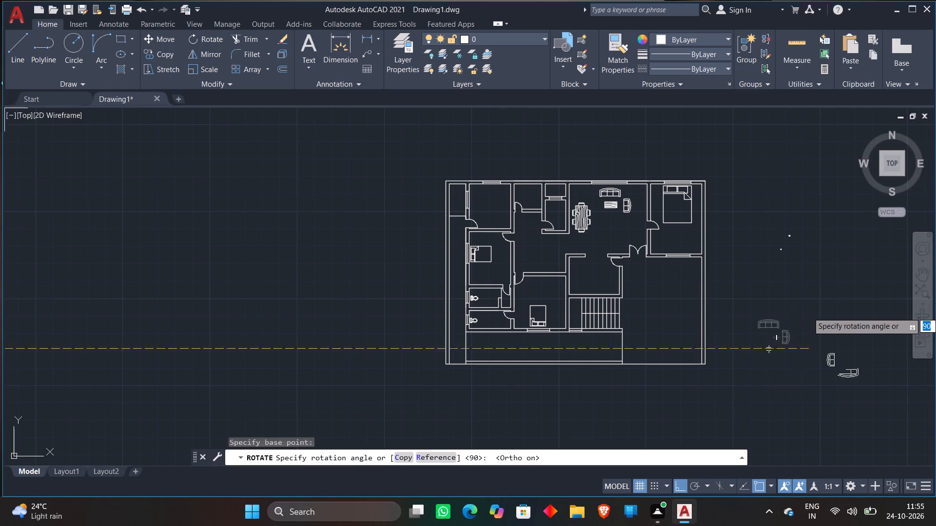
click(809, 312)
Move the two rotated sofas into the room north of the staircase, with the long sofa along its west wall and Ortho off.
drag(812, 427, 809, 423)
click(759, 326)
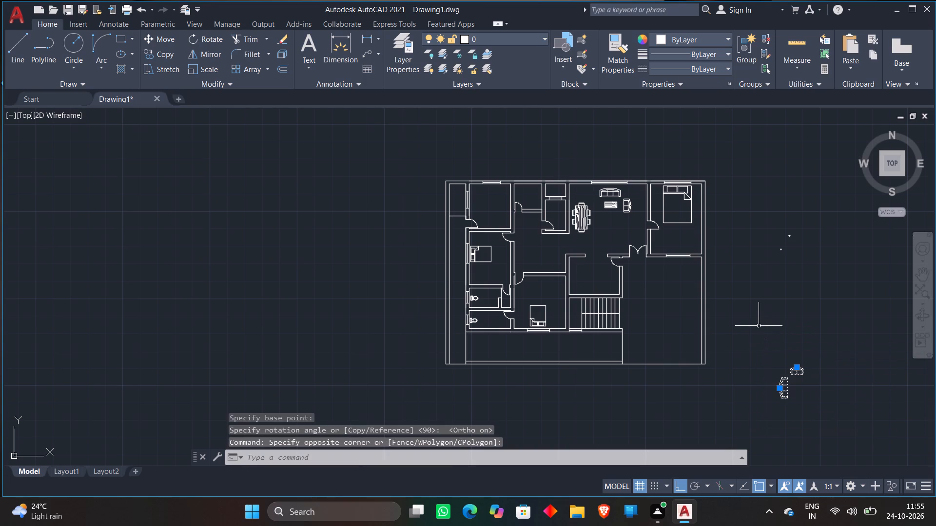
key(m)
key(space)
click(812, 387)
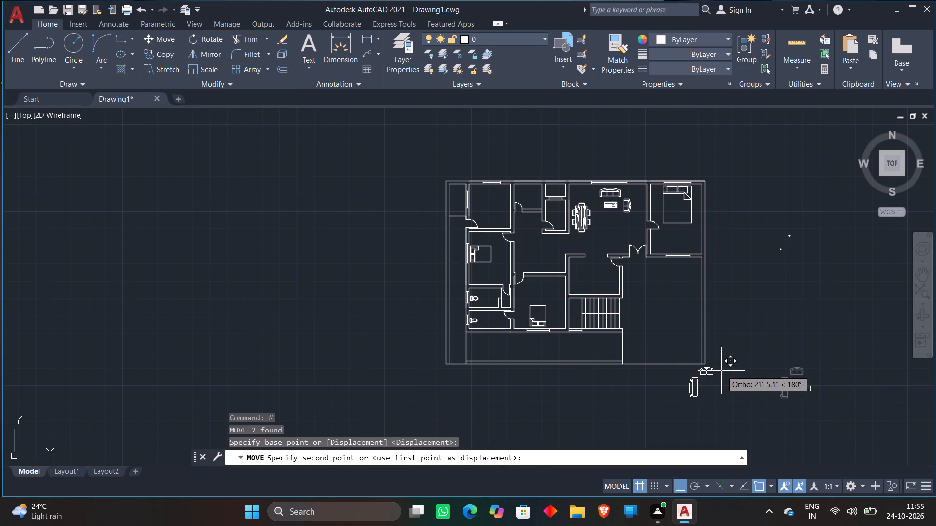
key(F8)
scroll(620, 268, up, 3)
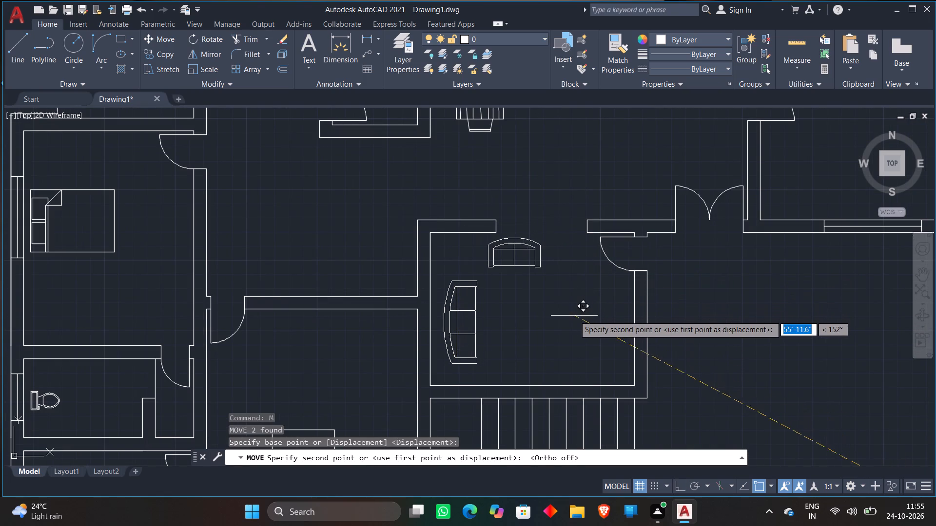
click(569, 325)
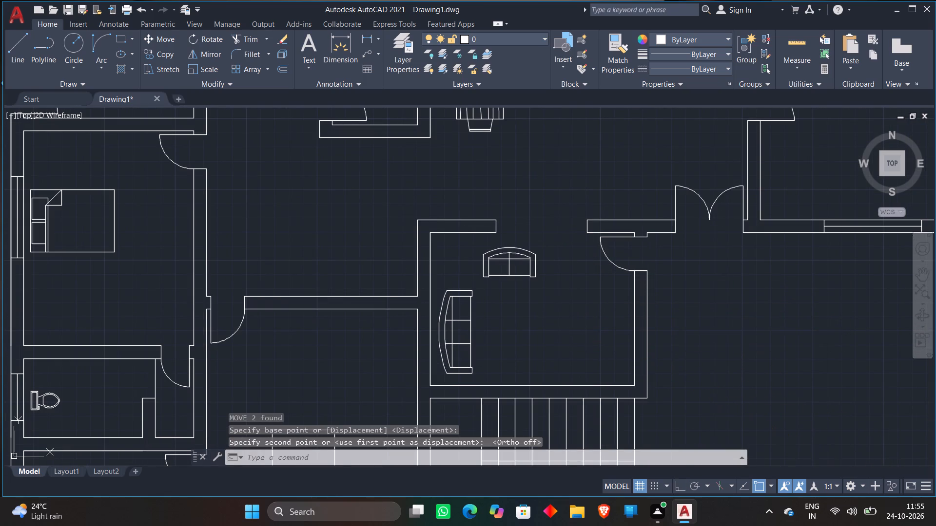
Shift the two-seat sofa in that room slightly west and south, closer to the long sofa, from its front-edge midpoint.
scroll(547, 292, up, 1)
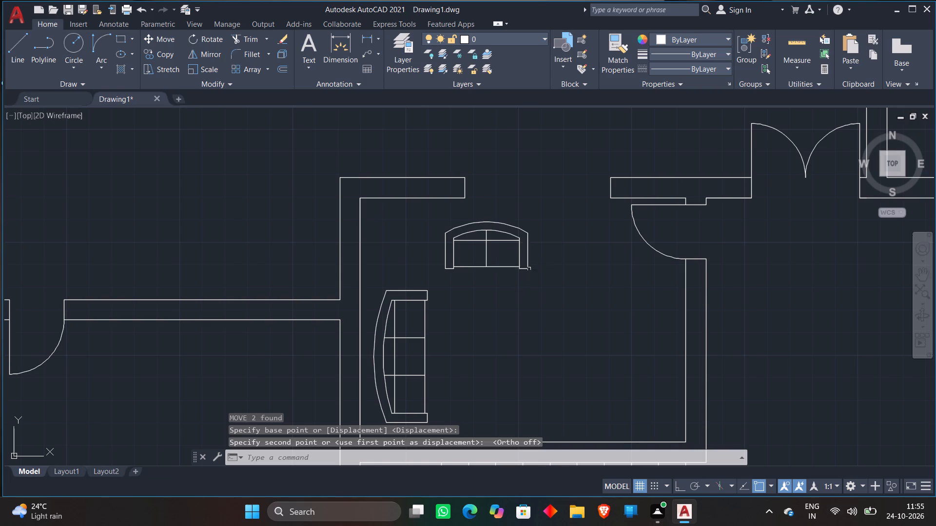
click(520, 264)
text(M)
key(space)
click(501, 263)
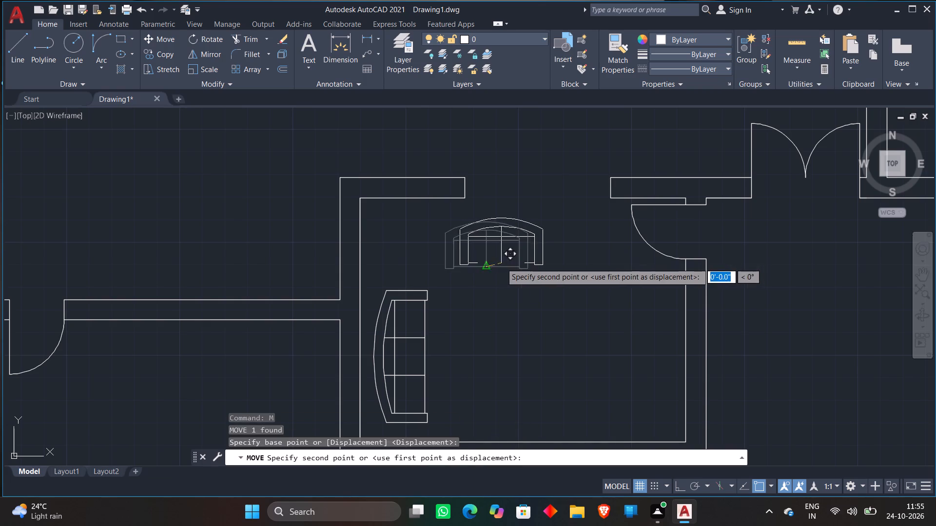
scroll(493, 264, up, 2)
click(449, 283)
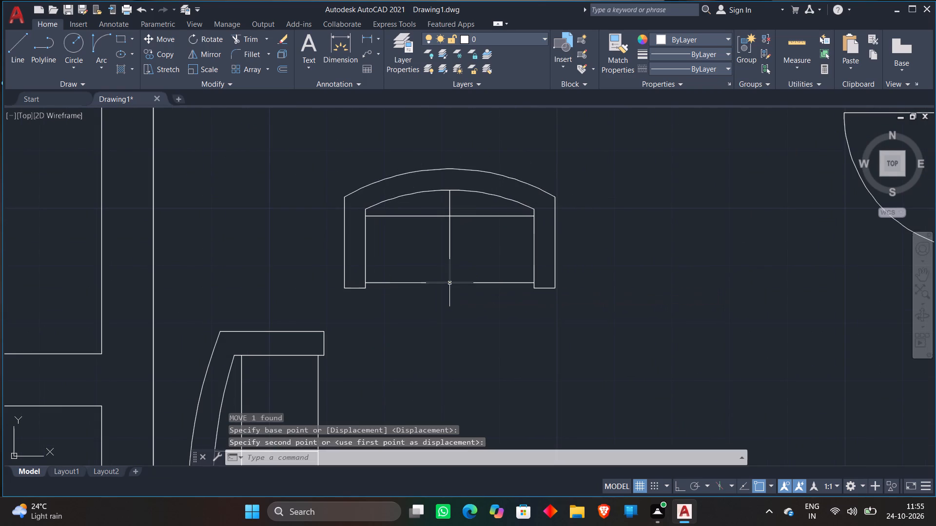
Offset the northwest room's inner north and west wall lines 2' into the room as kitchen counter edges.
scroll(490, 257, down, 6)
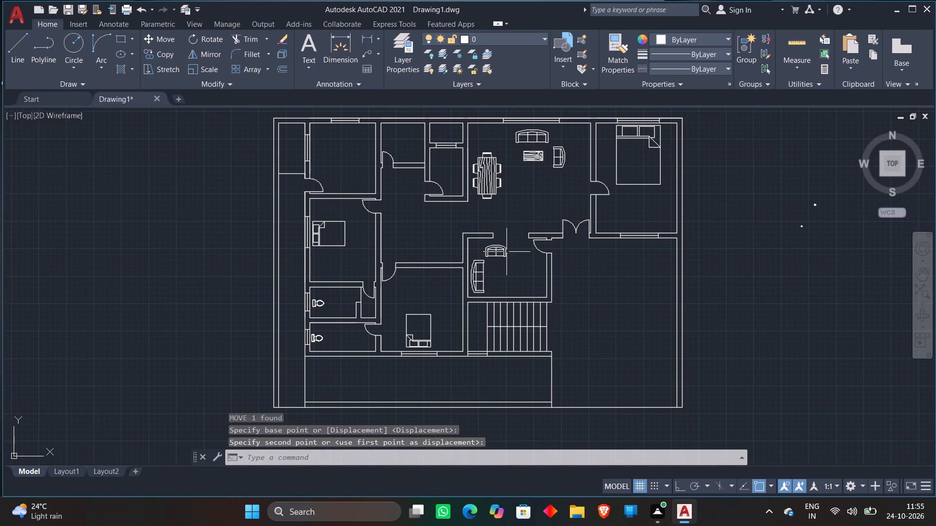
scroll(452, 294, down, 2)
scroll(611, 256, up, 4)
scroll(555, 272, up, 2)
scroll(610, 243, down, 4)
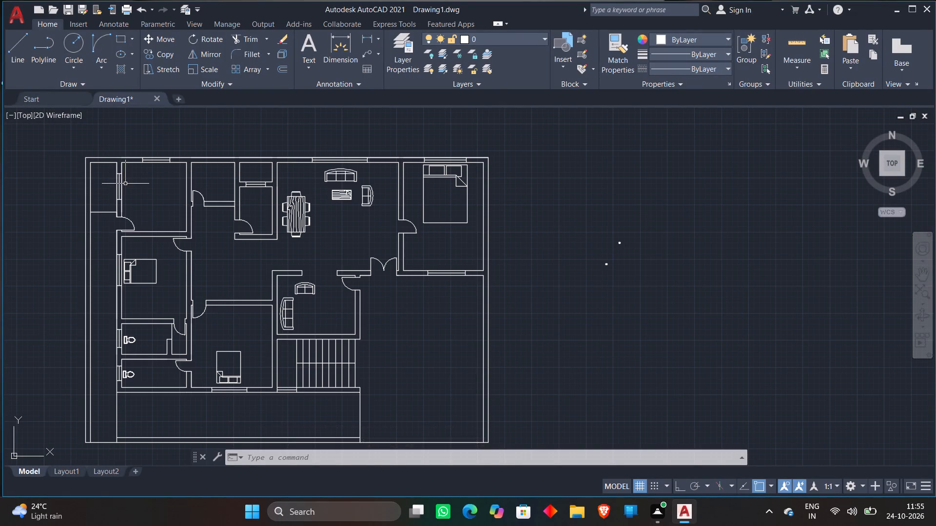
middle_drag(134, 192, 210, 265)
scroll(210, 265, up, 3)
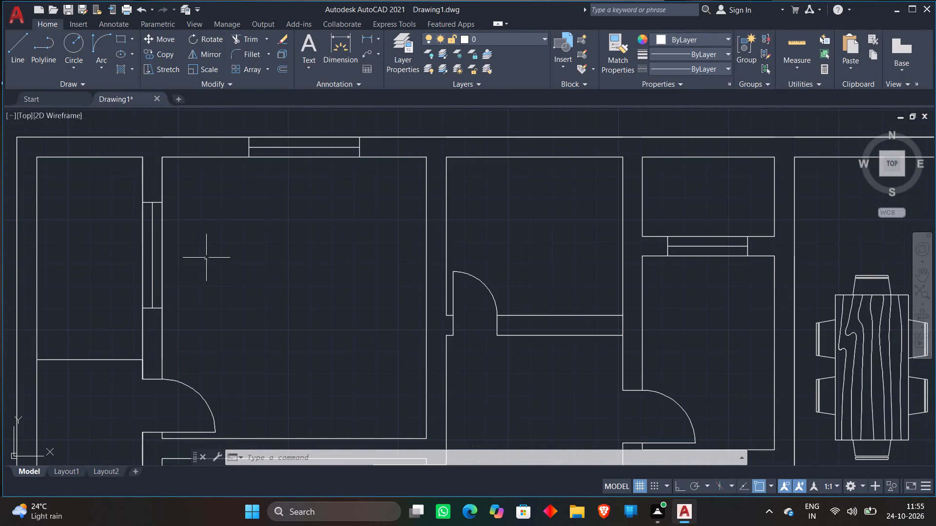
key(o)
key(Return)
text(2')
key(Return)
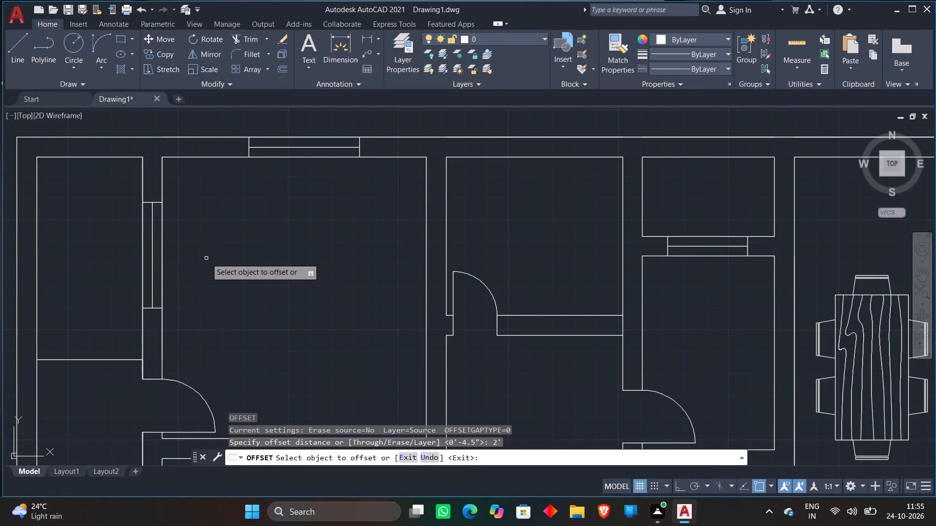
click(201, 157)
click(230, 282)
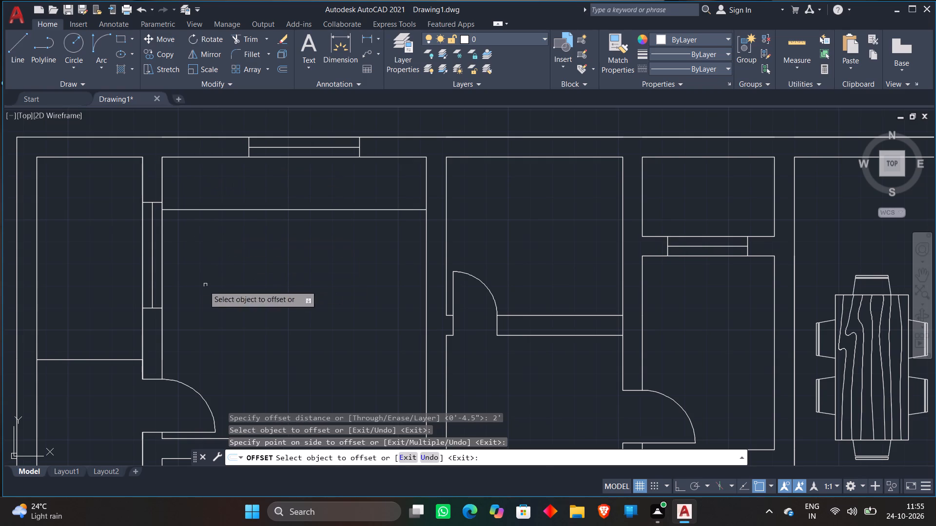
click(162, 355)
click(273, 342)
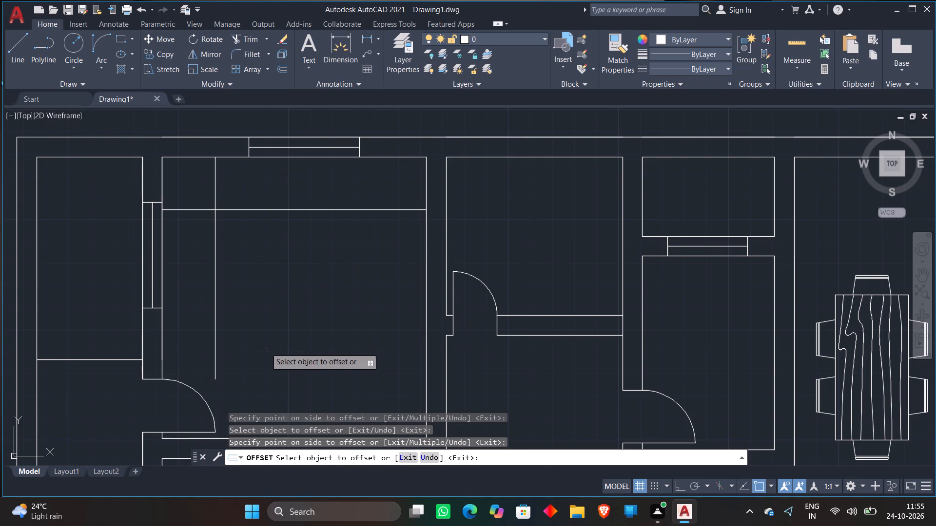
key(space)
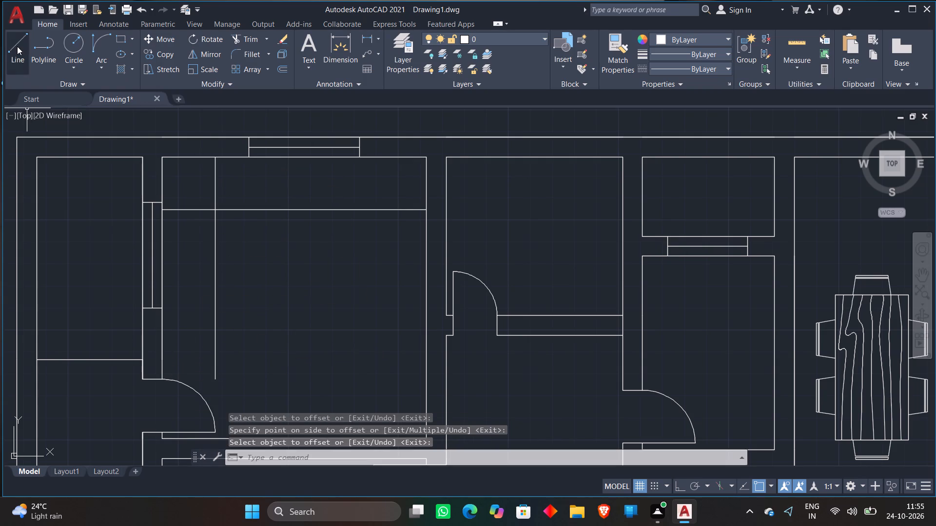
Draw a horizontal line from the north jamb of the kitchen's west door eastward past the west counter edge.
click(17, 46)
click(162, 377)
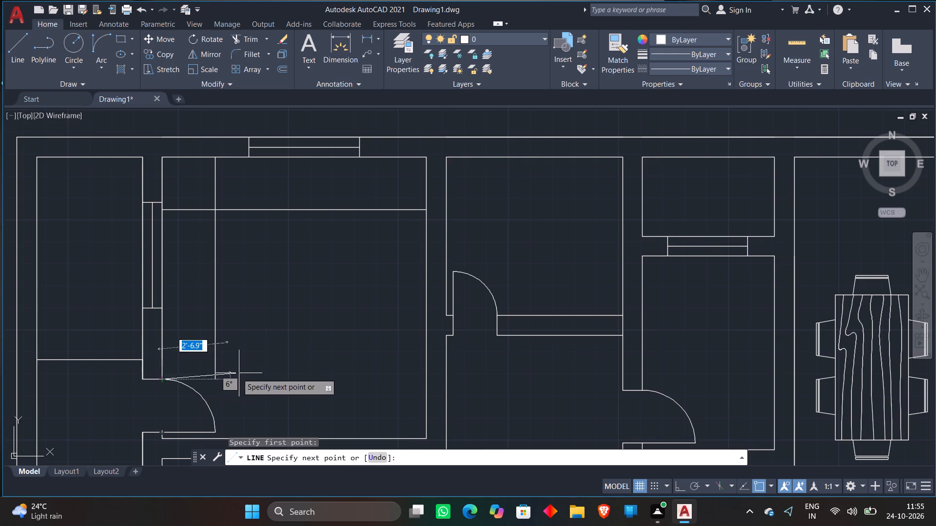
click(291, 381)
key(space)
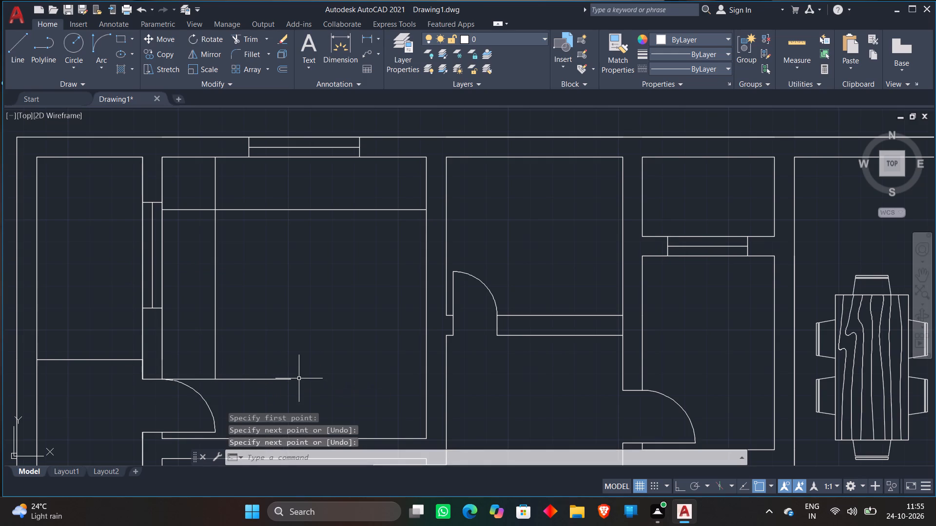
Trim the counter end line's east overhang and the crossing stubs at the northwest corner to form an L-shaped counter.
text(TR)
key(space)
click(266, 366)
click(269, 397)
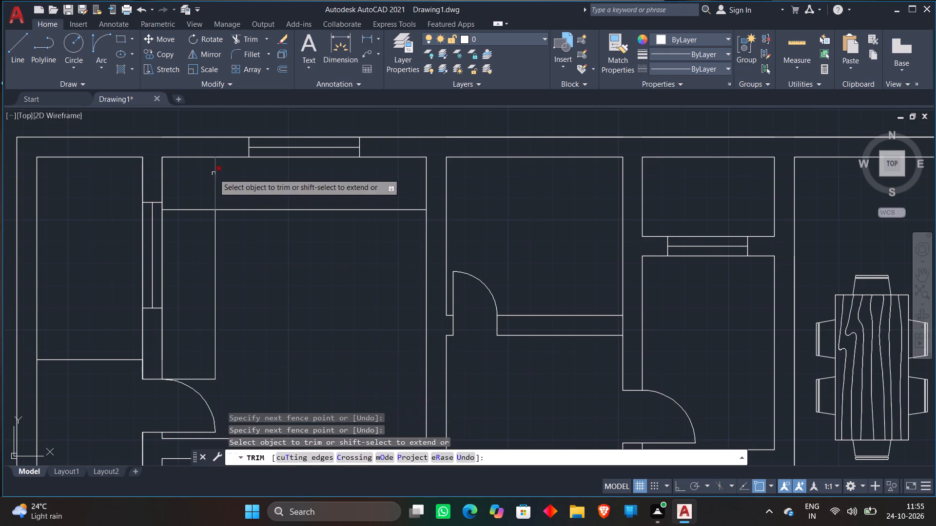
scroll(183, 195, up, 3)
click(162, 279)
click(350, 186)
scroll(360, 185, down, 4)
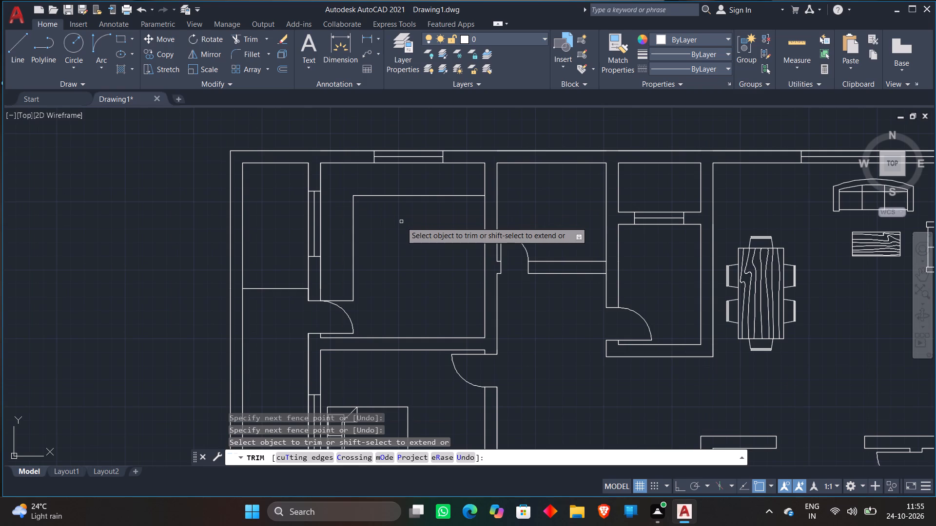
key(space)
Move the small stove and sink blocks from the empty area east of the plan into the northwest kitchen.
scroll(401, 222, down, 2)
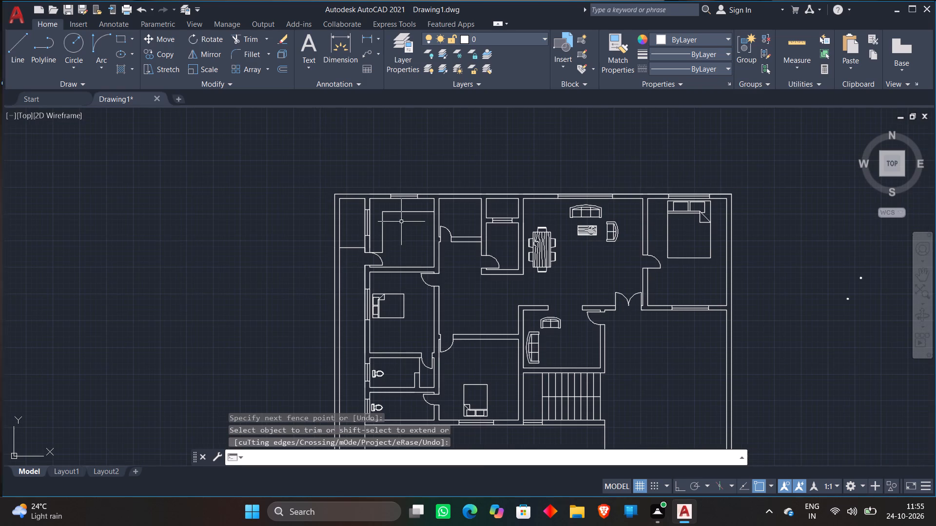
scroll(747, 325, down, 1)
middle_drag(764, 333, 726, 301)
scroll(794, 263, up, 3)
click(627, 224)
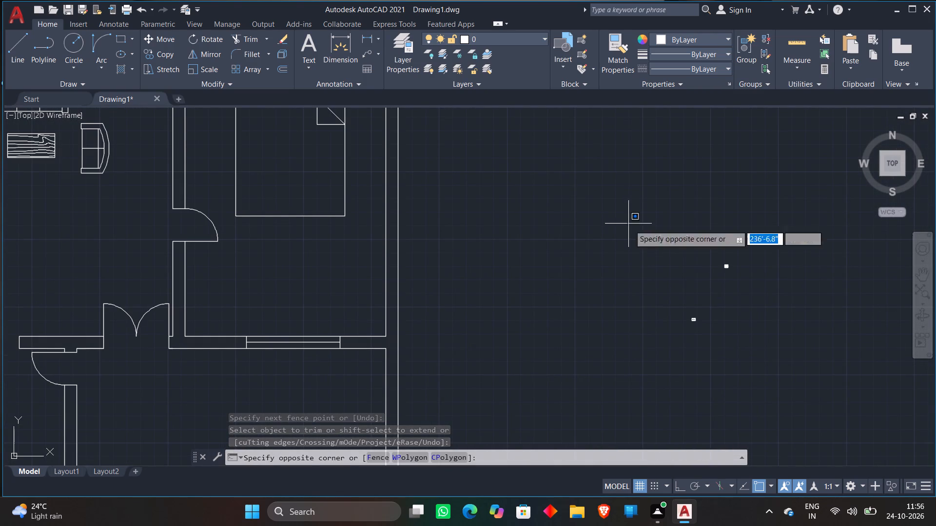
click(775, 365)
key(m)
key(space)
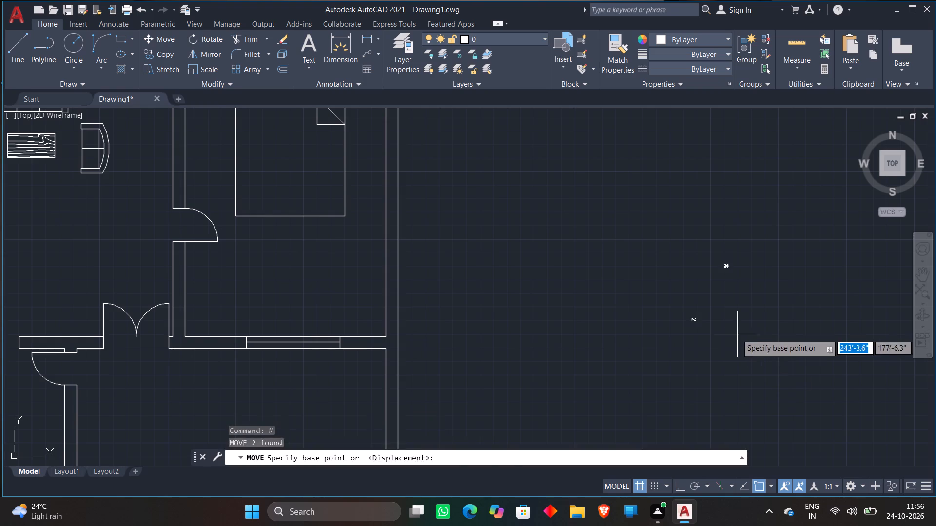
click(732, 300)
scroll(669, 298, down, 4)
scroll(477, 286, up, 3)
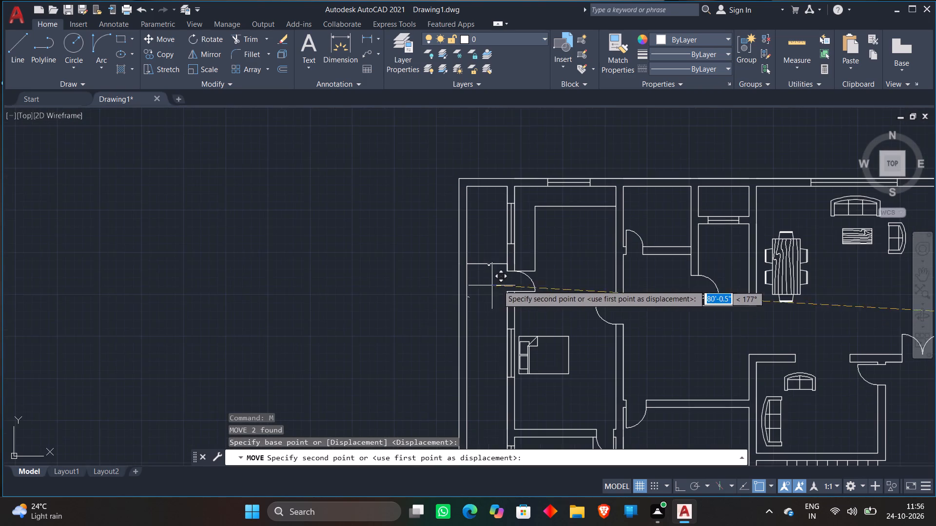
click(582, 247)
Move the stove block onto the kitchen's west counter, beside the west window.
scroll(582, 247, up, 3)
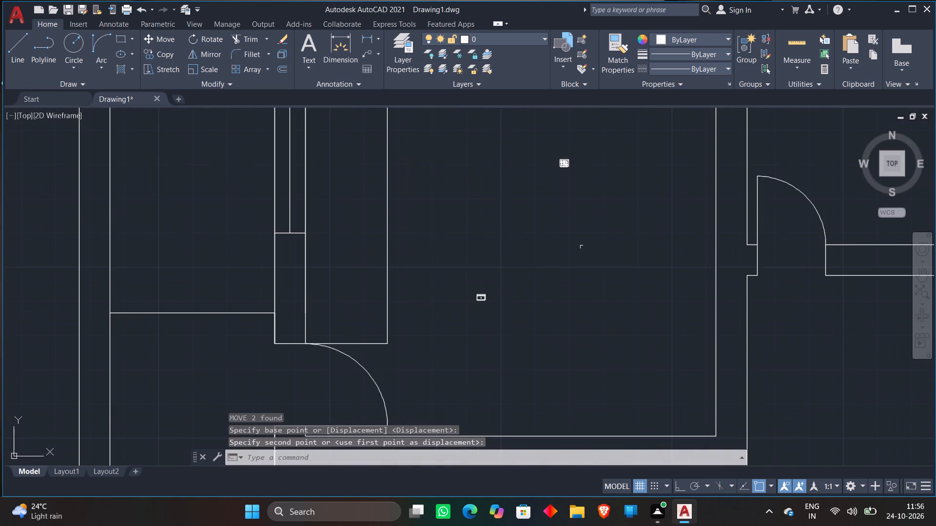
middle_drag(582, 247, 597, 375)
click(605, 333)
click(520, 254)
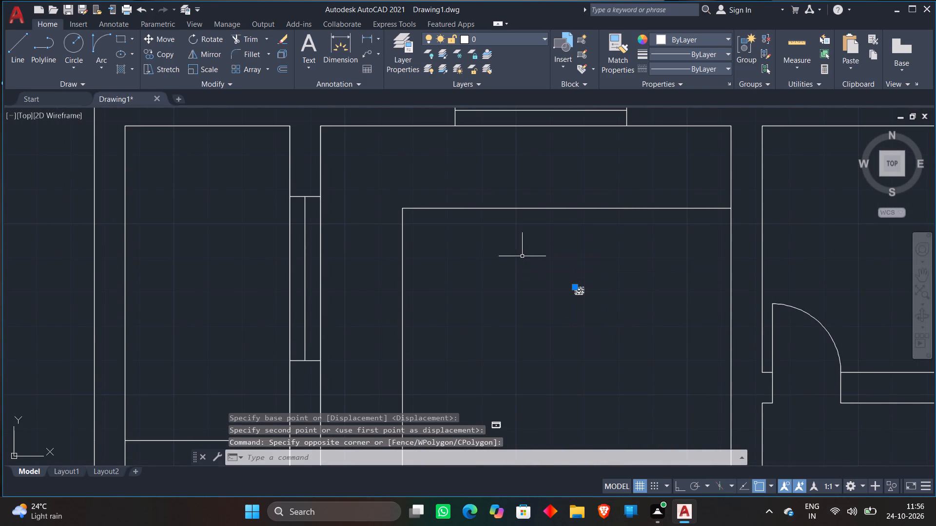
text(M)
key(space)
click(546, 270)
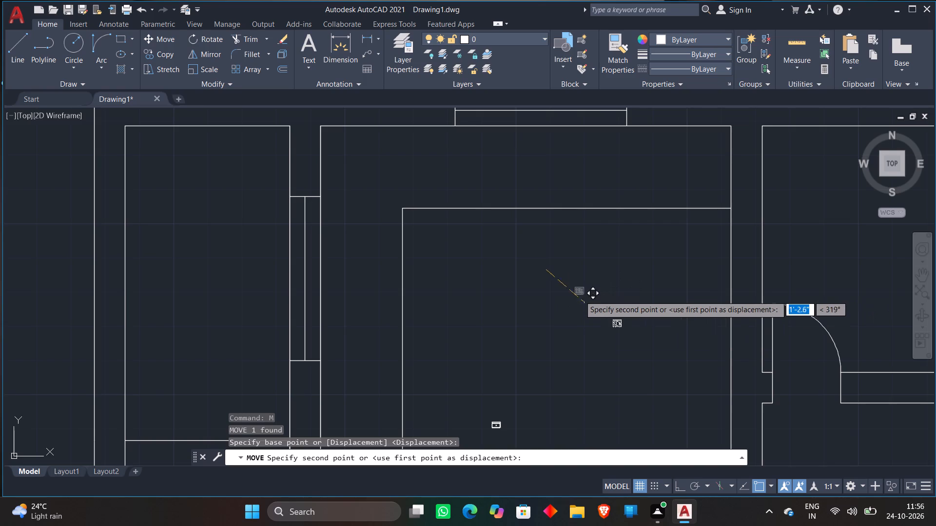
scroll(565, 276, down, 2)
scroll(561, 218, up, 3)
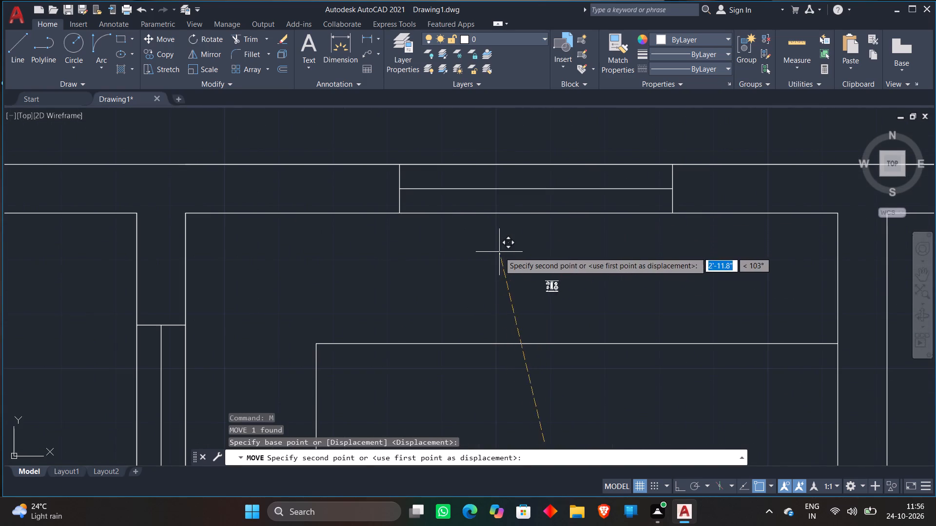
scroll(360, 271, down, 2)
scroll(305, 325, up, 3)
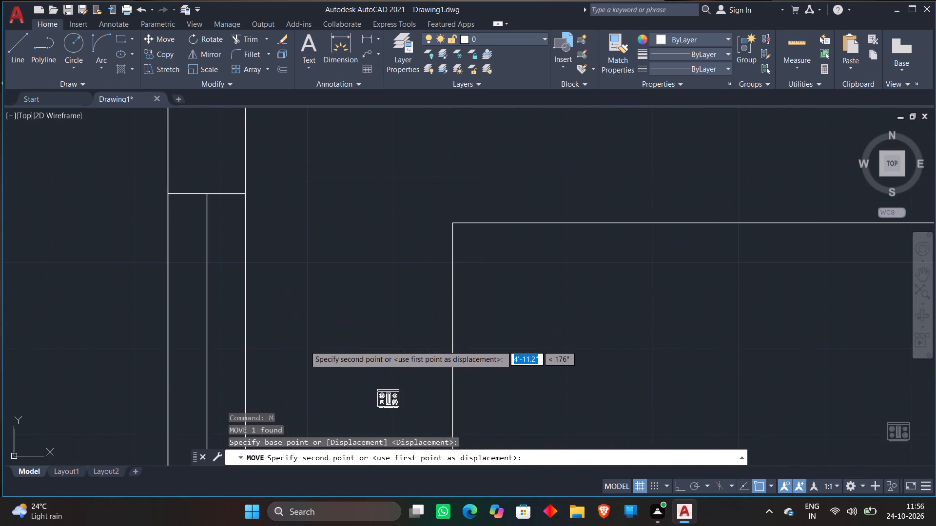
click(305, 345)
Move the sink block onto the kitchen's north counter, in front of the north window.
scroll(364, 278, down, 3)
drag(478, 419, 470, 417)
click(416, 378)
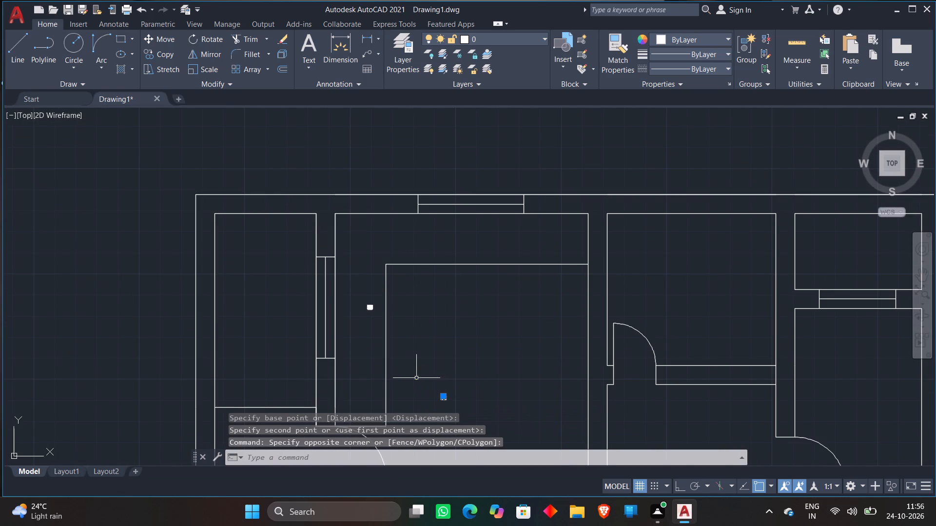
key(m)
key(space)
click(440, 387)
scroll(479, 228, up, 2)
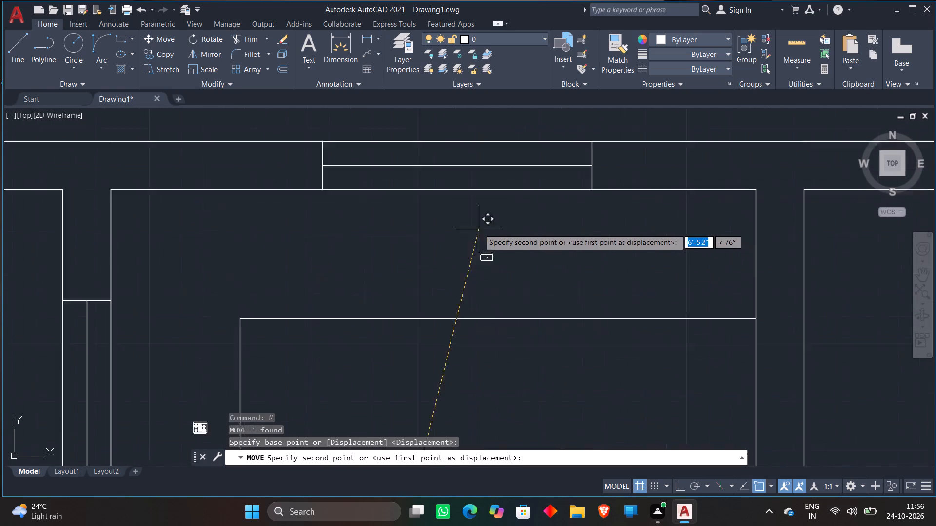
scroll(479, 228, up, 1)
click(427, 220)
Delete the small single sink block from the kitchen's north counter.
click(483, 288)
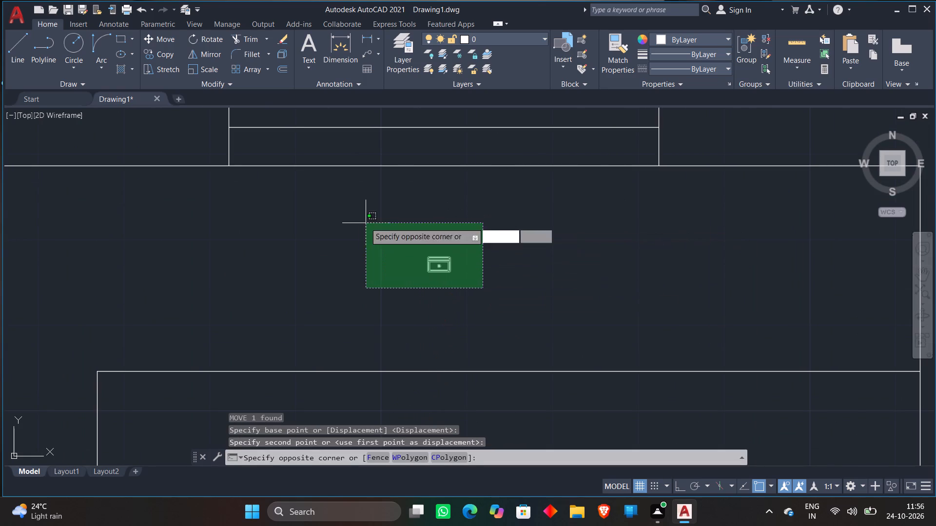
click(365, 223)
right_click(468, 279)
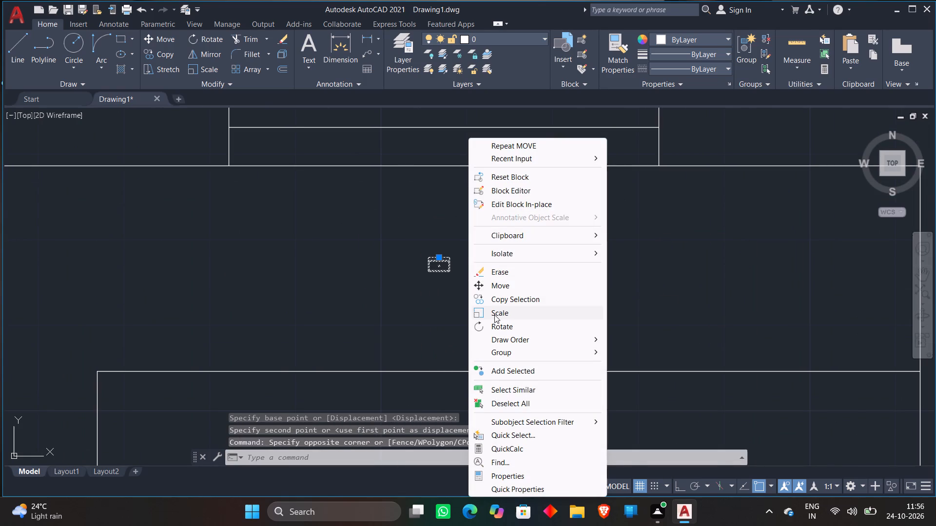
key(Escape)
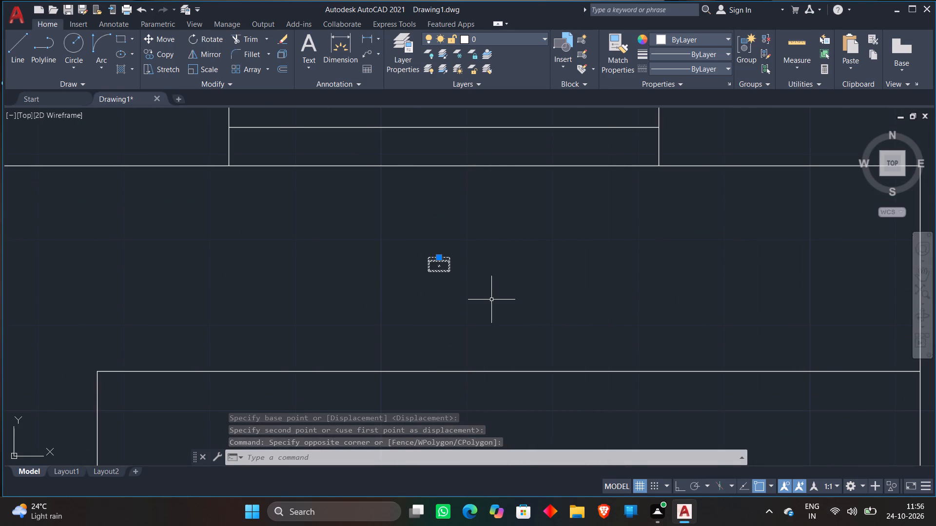
key(Delete)
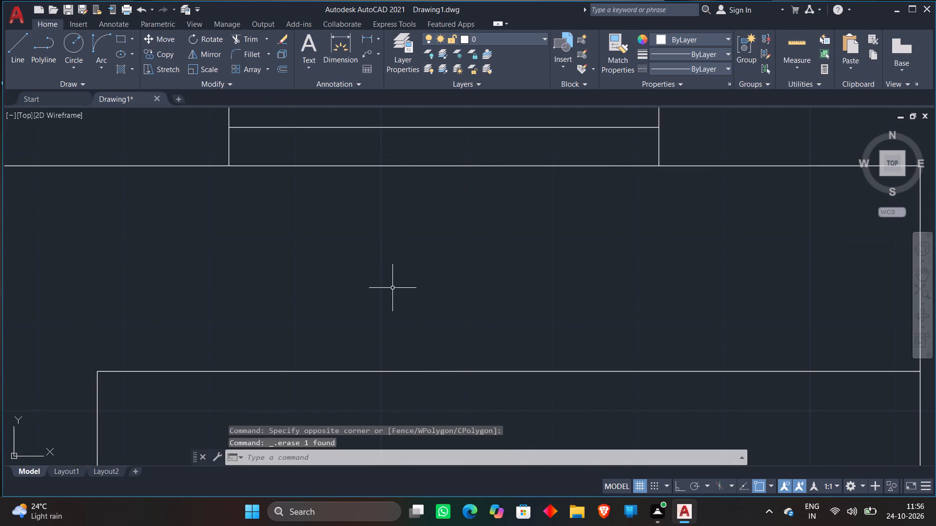
Insert the "Sink-double - 36 in top" block from the DesignCenter's Kitchens.dwg at scale 1, just northwest of the kitchen's north counter.
text(DC)
key(space)
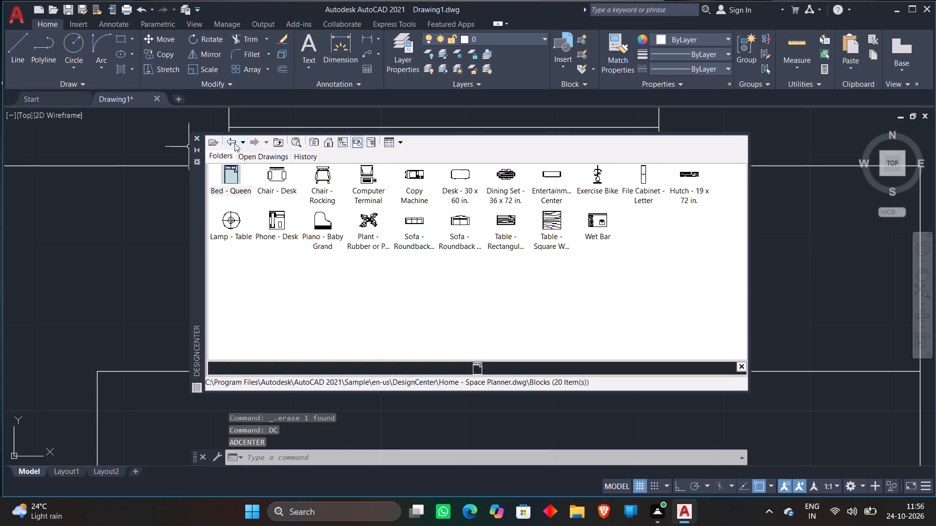
click(234, 143)
click(230, 142)
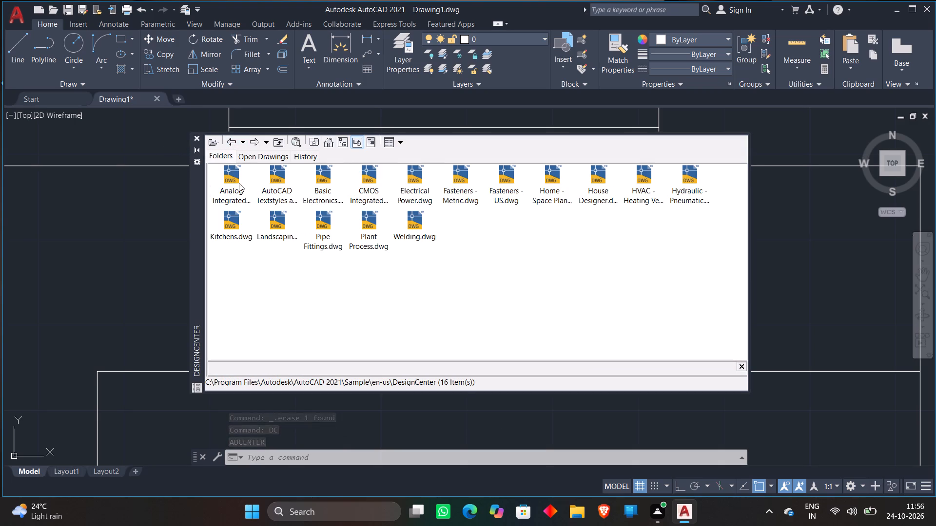
double_click(232, 218)
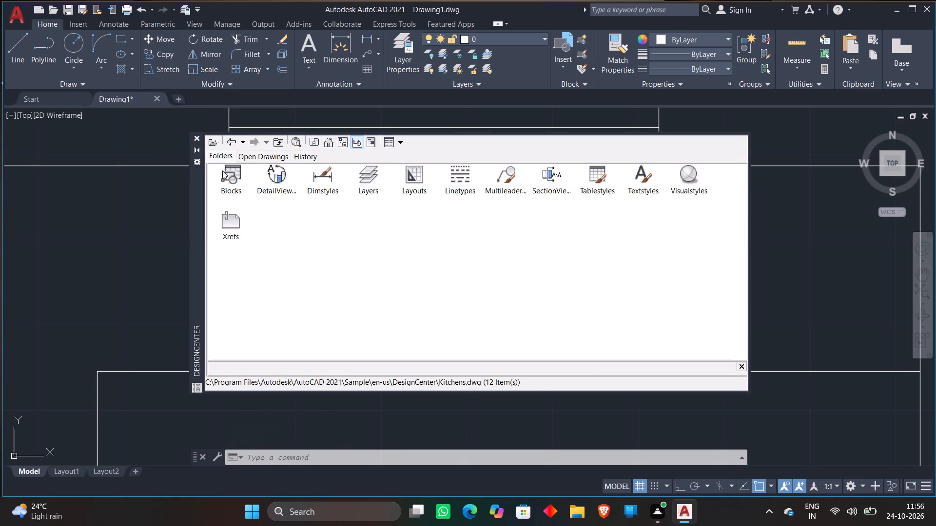
double_click(223, 172)
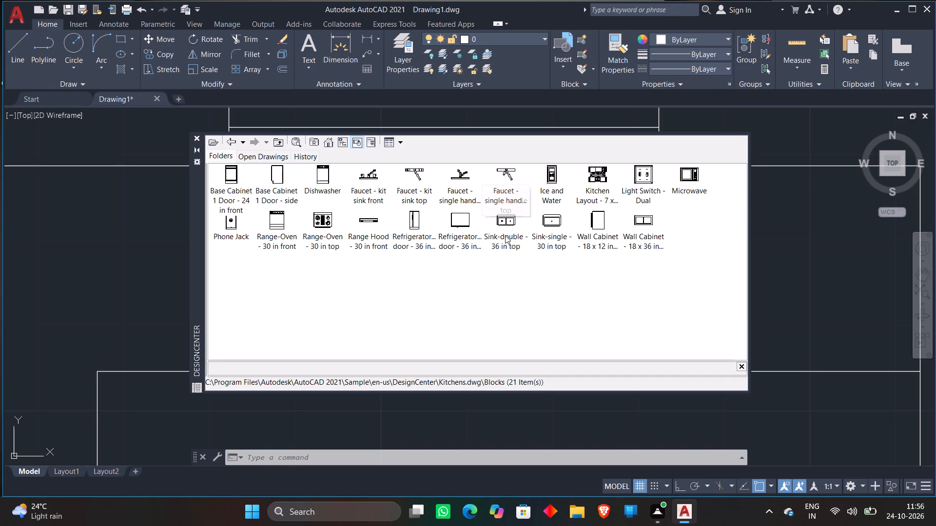
double_click(504, 223)
click(544, 332)
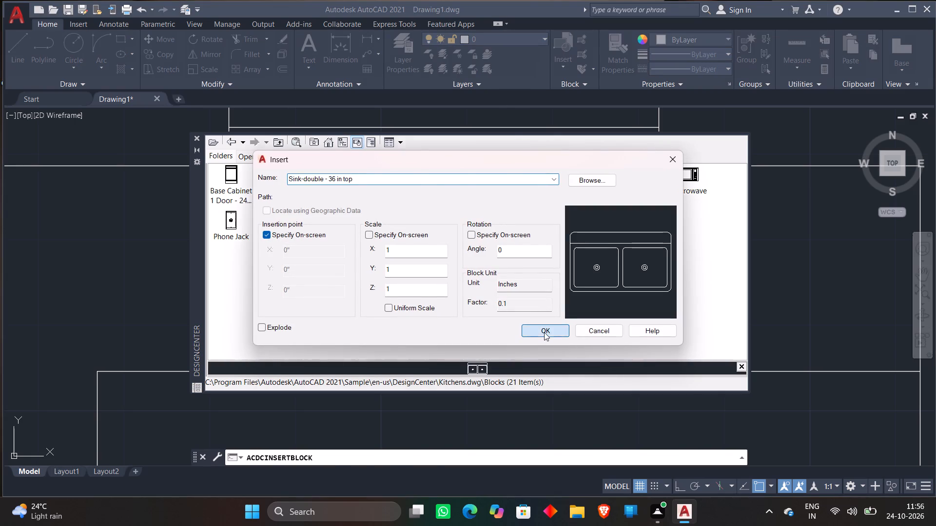
click(164, 138)
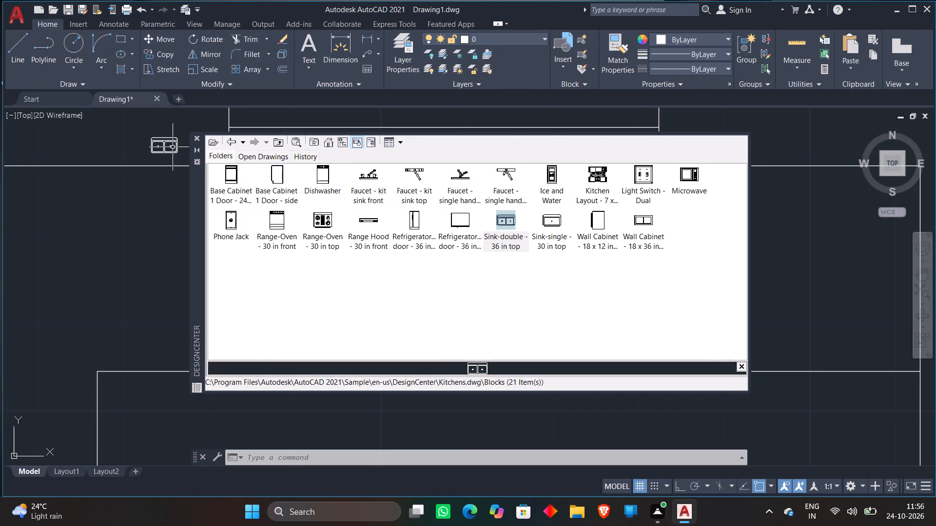
click(198, 139)
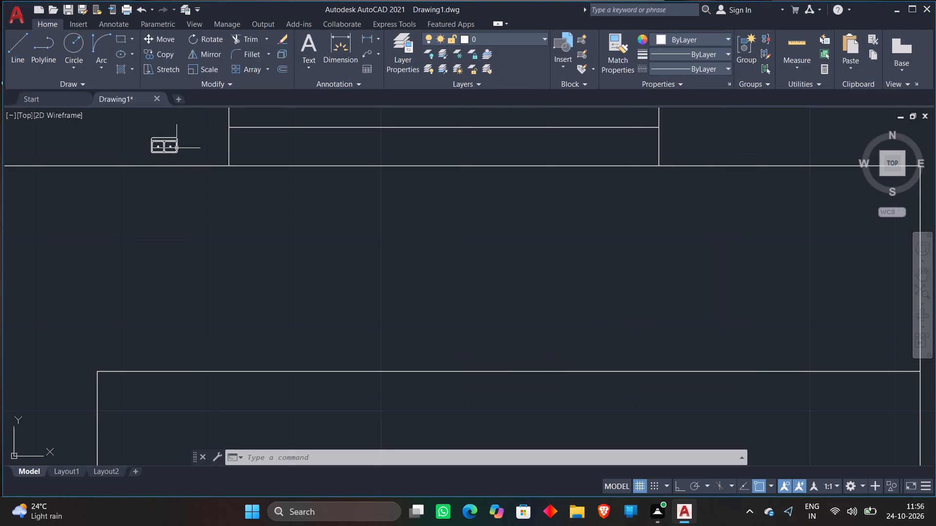
Move the double sink block onto the north counter, in front of the north window.
click(175, 149)
click(156, 43)
click(158, 148)
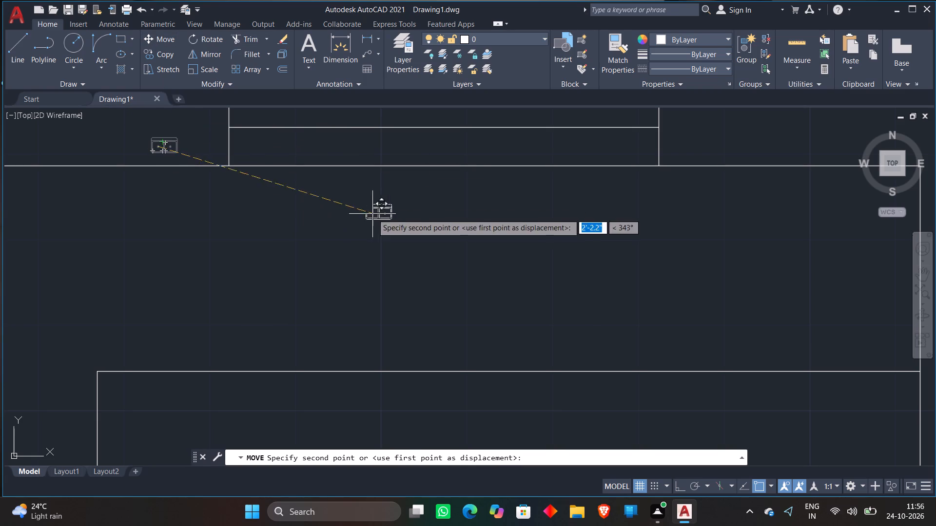
click(420, 263)
Scale the double sink up freehand, more than ten times, so it nearly fills the north counter's depth.
click(483, 291)
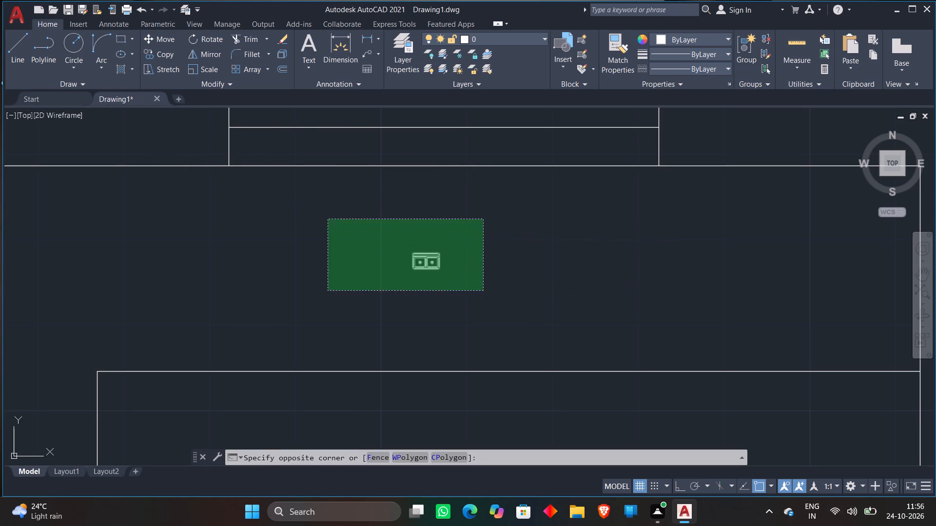
click(328, 219)
right_click(467, 215)
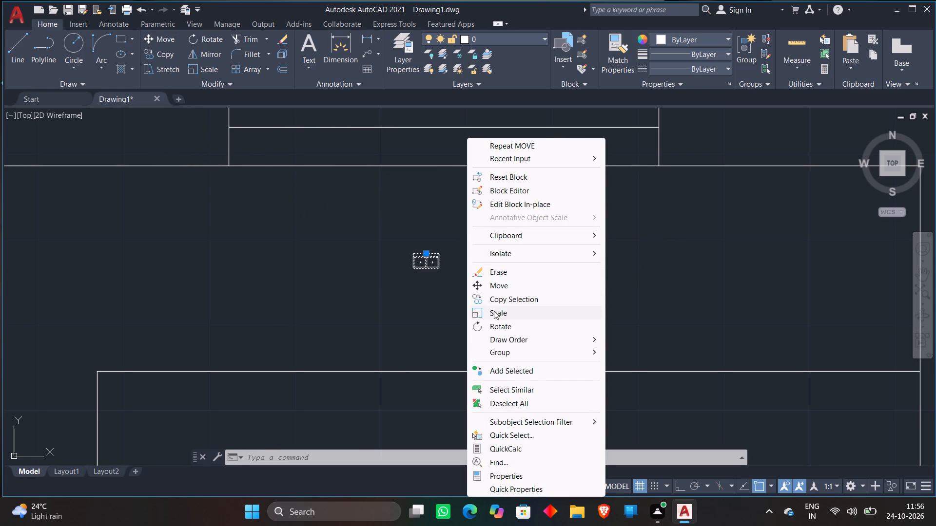
click(494, 311)
click(435, 257)
scroll(580, 221, down, 1)
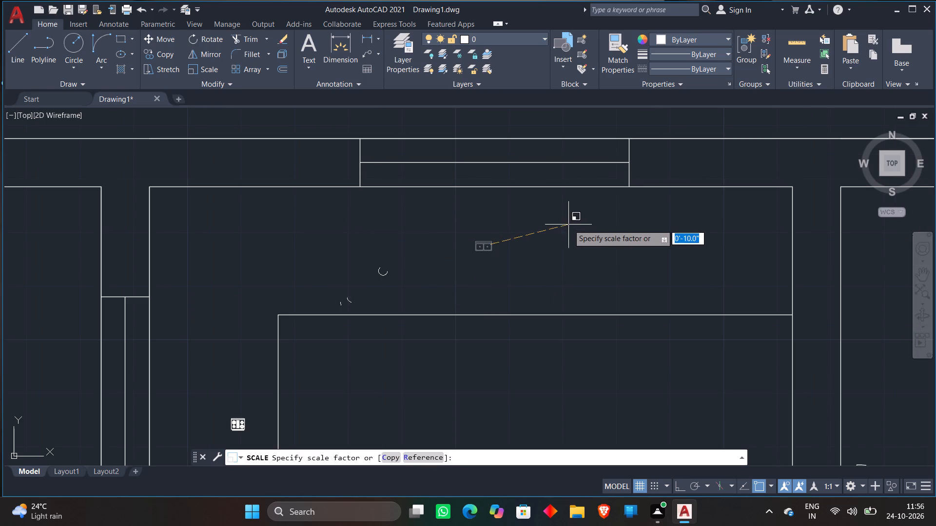
click(579, 222)
Move the enlarged double sink fully onto the north counter, roughly centred below the window.
click(479, 255)
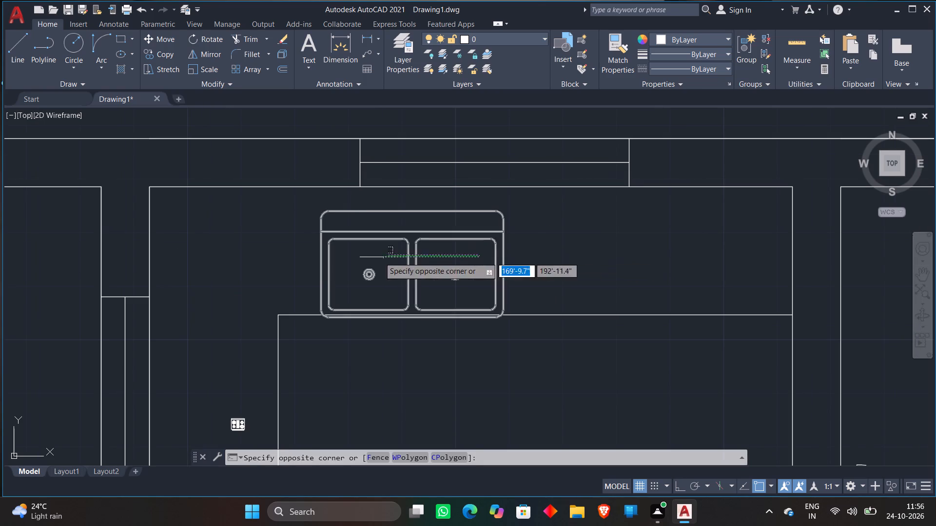
click(366, 257)
key(m)
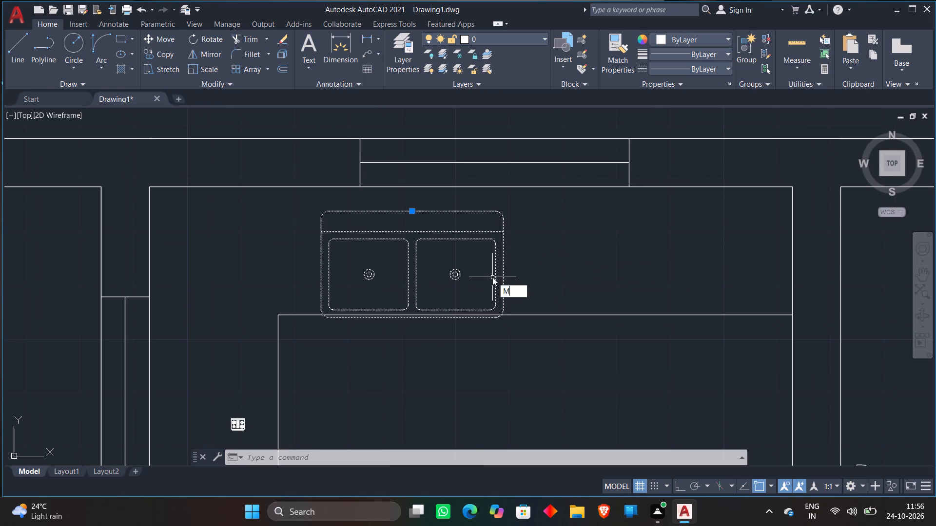
key(space)
click(373, 252)
click(451, 237)
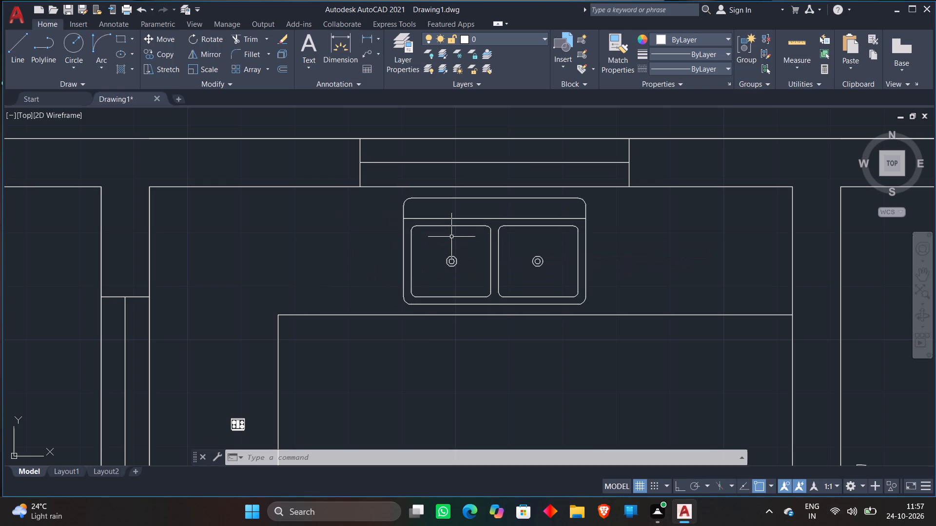
Scale the stove block on the west counter up freehand by a factor of about 7.6.
scroll(462, 231, down, 2)
scroll(403, 339, up, 2)
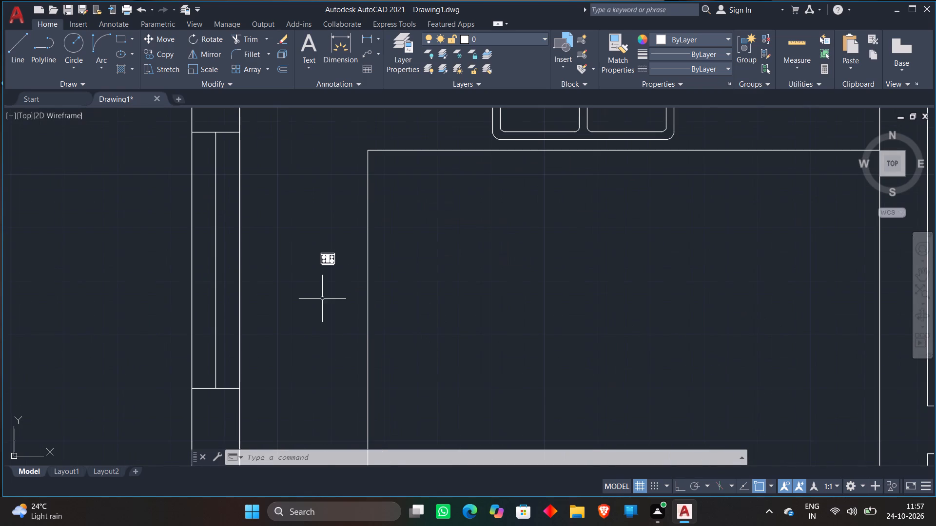
click(344, 298)
click(300, 228)
right_click(299, 229)
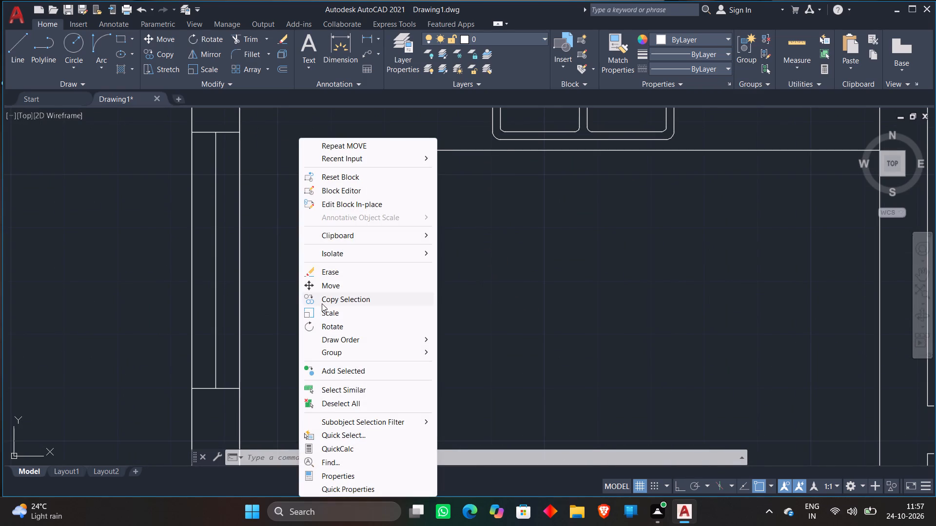
click(322, 312)
click(330, 261)
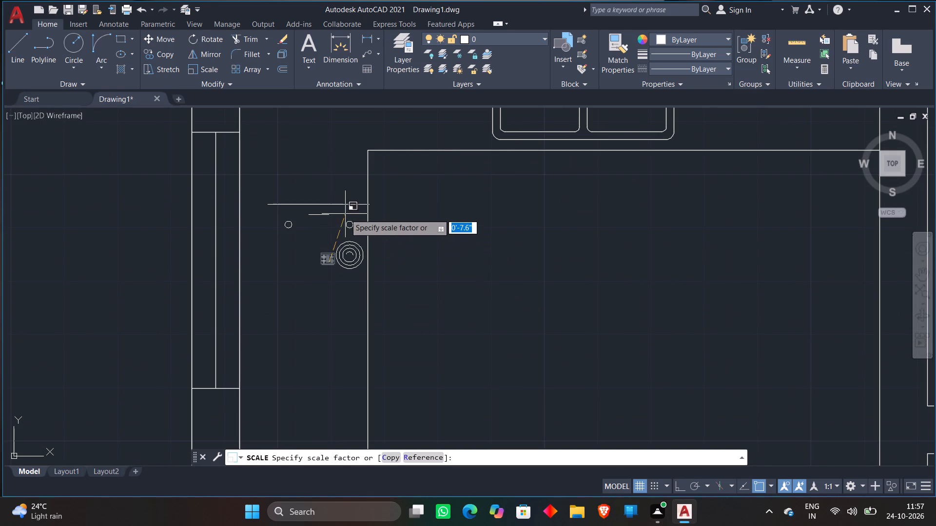
click(345, 214)
Move the enlarged stove off the west counter into the open kitchen floor to the east.
click(332, 249)
click(303, 257)
text(M)
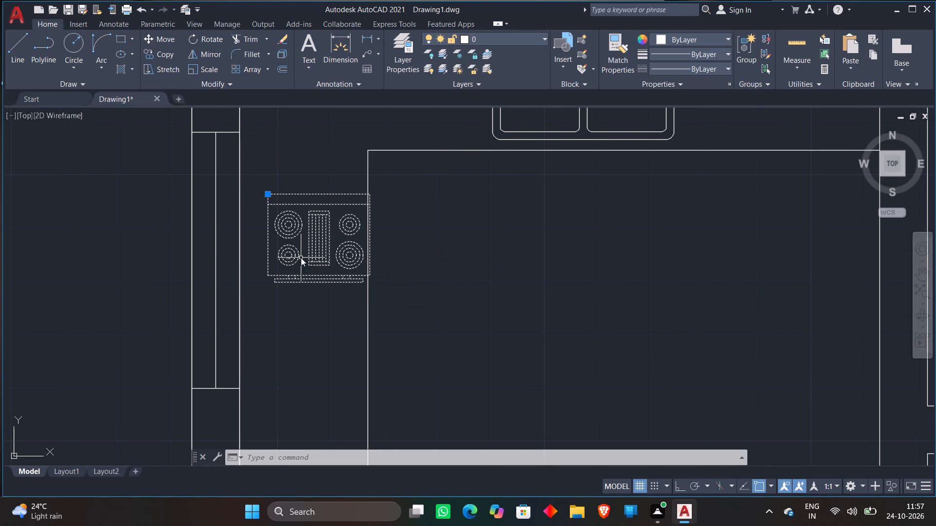
key(space)
click(326, 300)
click(516, 334)
Rotate the stove 90° counterclockwise with Ortho on, so its back faces the west wall.
drag(693, 379, 665, 358)
click(405, 206)
right_click(610, 327)
click(616, 326)
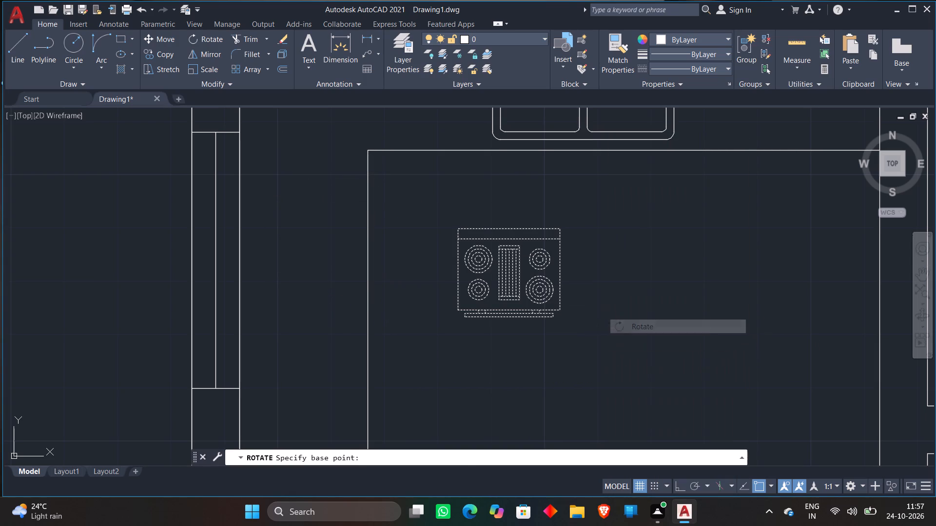
click(602, 328)
key(F8)
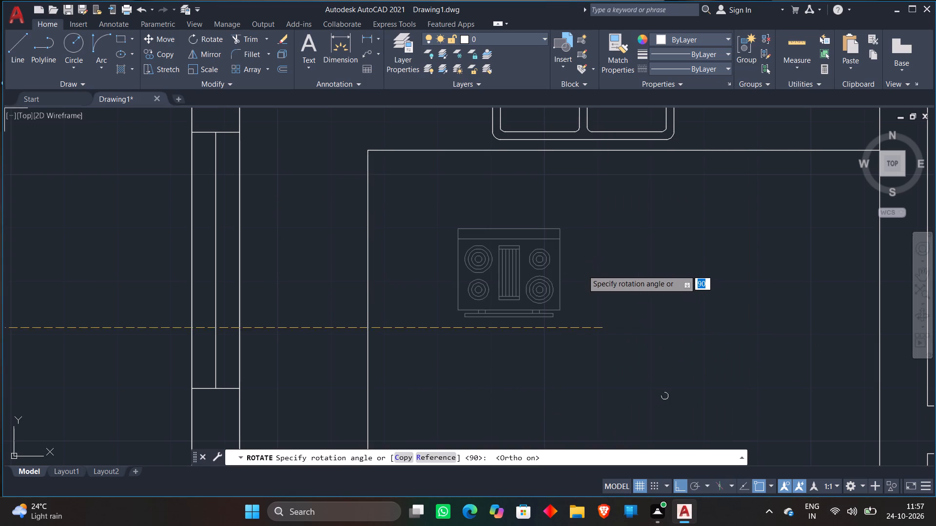
click(583, 270)
Turn Ortho off during the move and place the rotated stove back on the west counter, beside the west window.
click(585, 379)
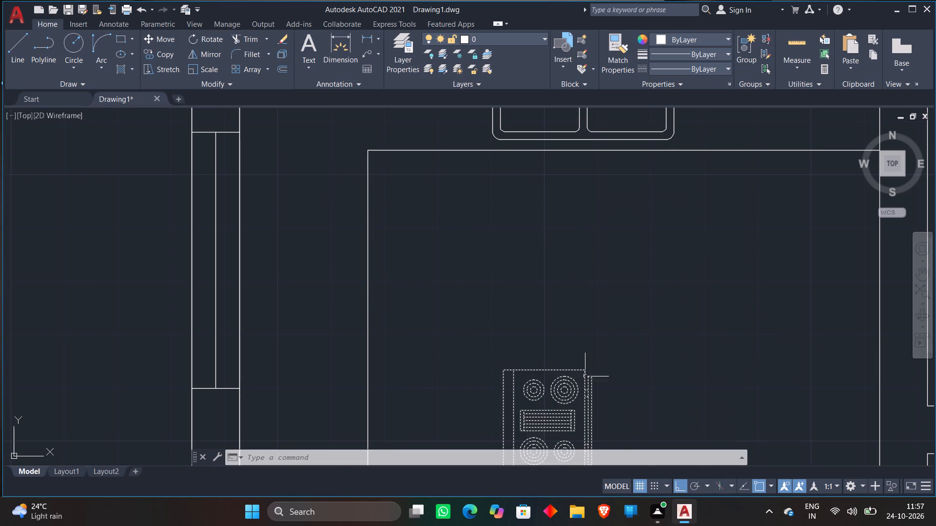
key(m)
key(space)
click(575, 384)
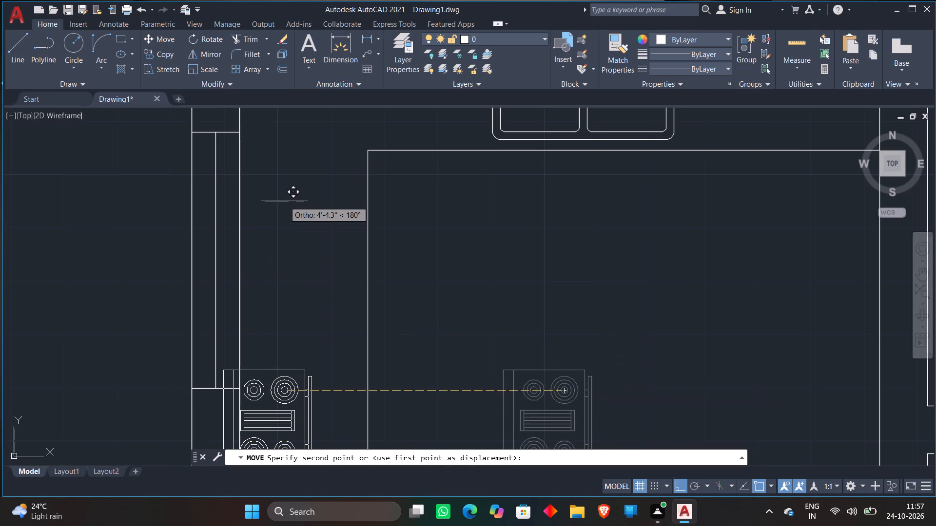
key(F8)
scroll(320, 239, up, 1)
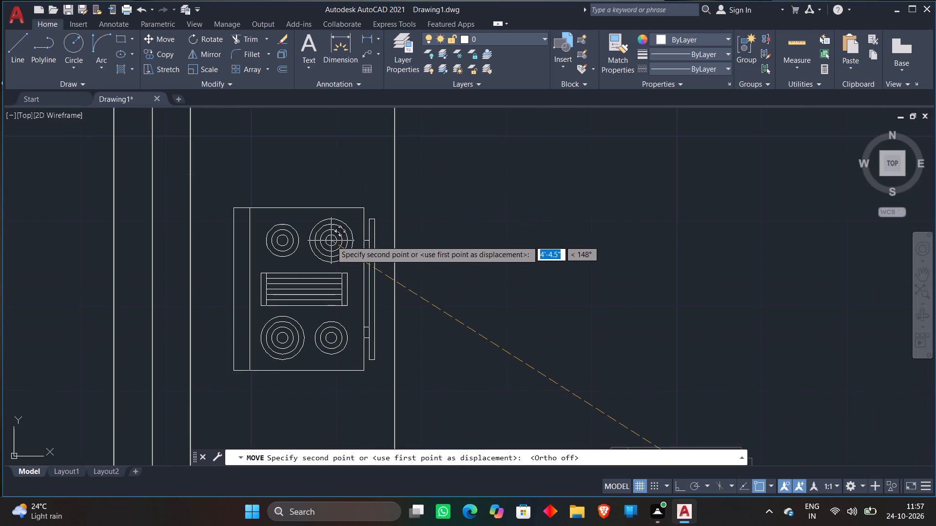
click(326, 230)
Scale the stove up freehand by a factor of about 1.3 to better fill the west counter's depth.
scroll(378, 216, down, 2)
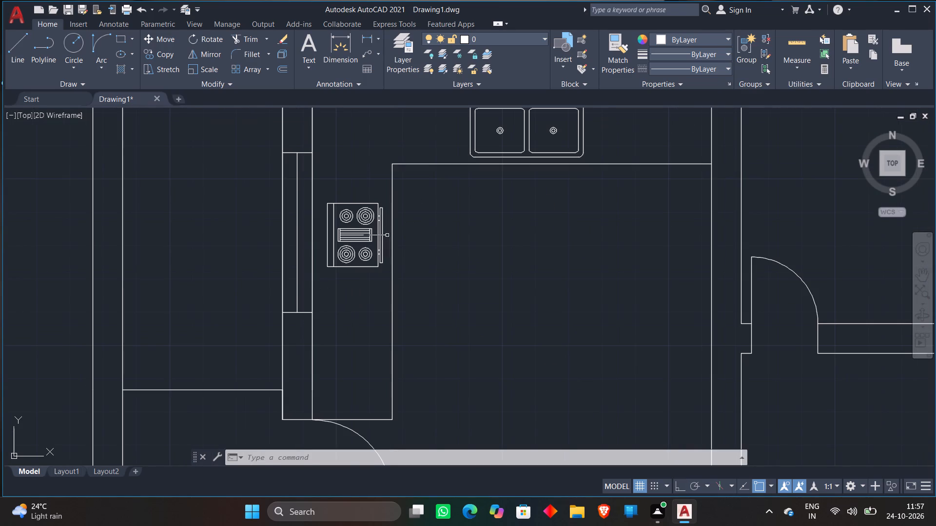
click(387, 263)
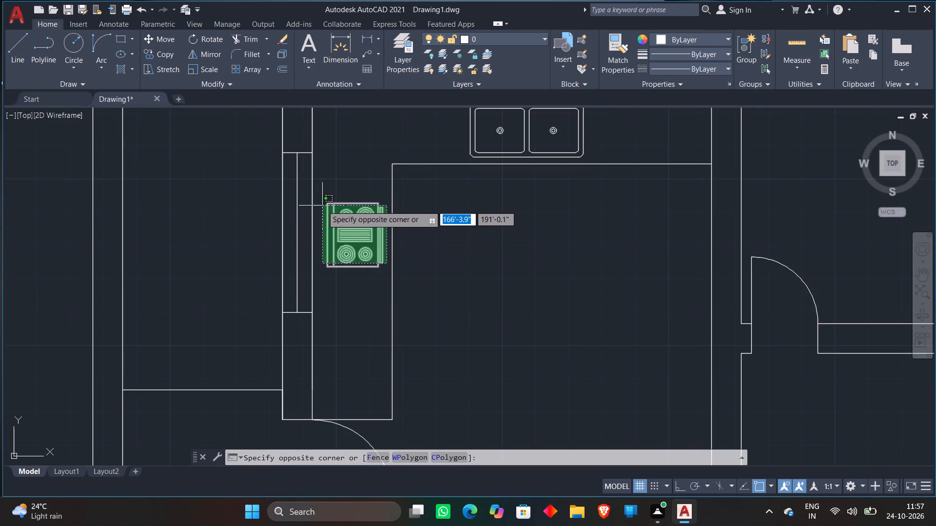
click(322, 206)
right_click(341, 235)
click(366, 309)
click(350, 225)
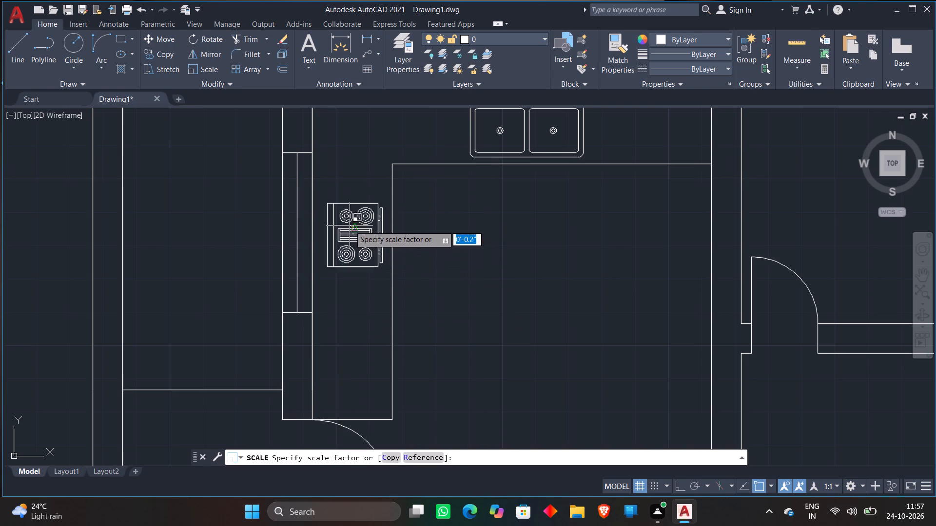
click(359, 188)
Move the stove slightly west so it sits within the west counter, clear of its front edge.
scroll(346, 215, up, 1)
click(330, 250)
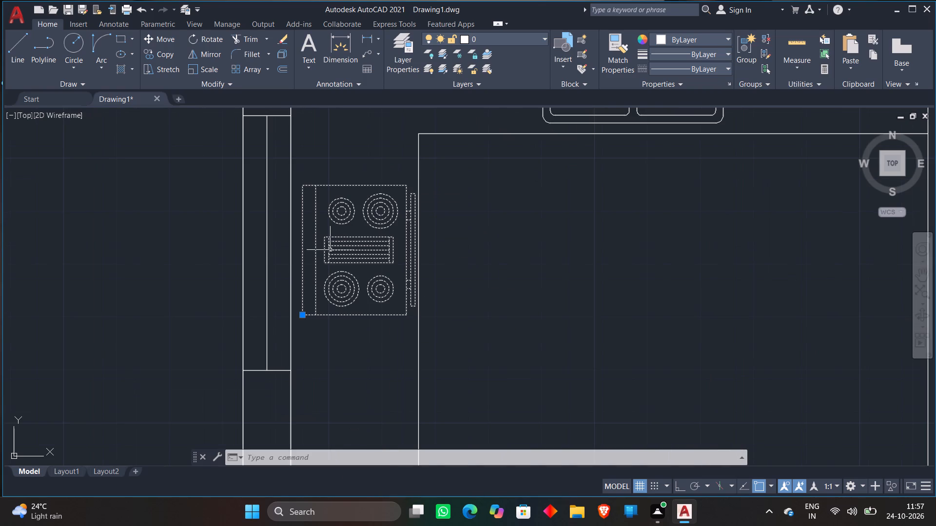
text(M)
key(space)
click(346, 260)
scroll(347, 257, up, 1)
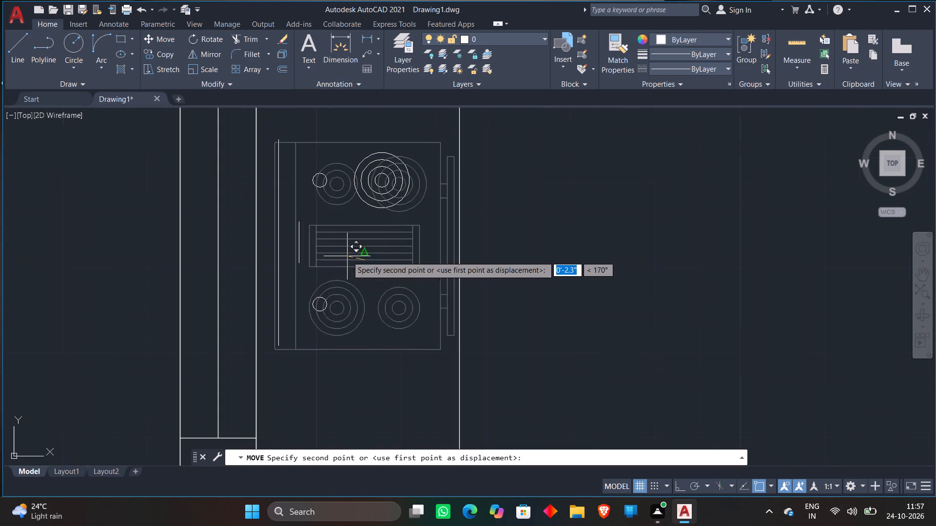
click(354, 256)
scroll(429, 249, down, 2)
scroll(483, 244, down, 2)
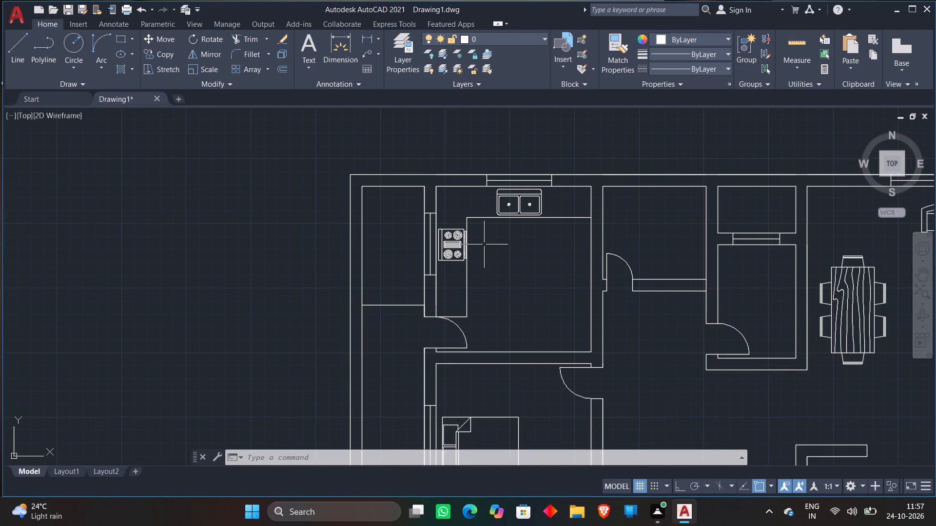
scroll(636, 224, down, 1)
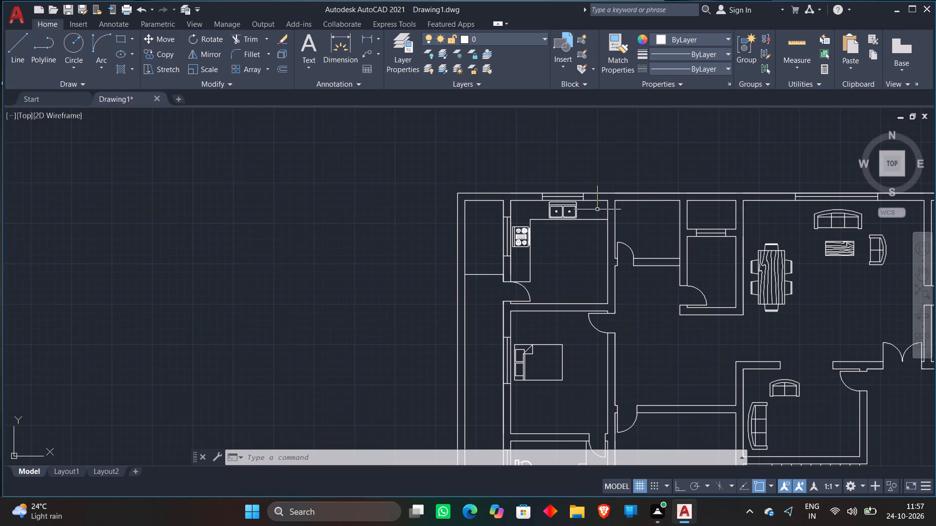
Extend two stair tread lines north across the wall between the staircase and the small sofa room, as window jambs.
scroll(597, 209, down, 2)
scroll(732, 291, up, 1)
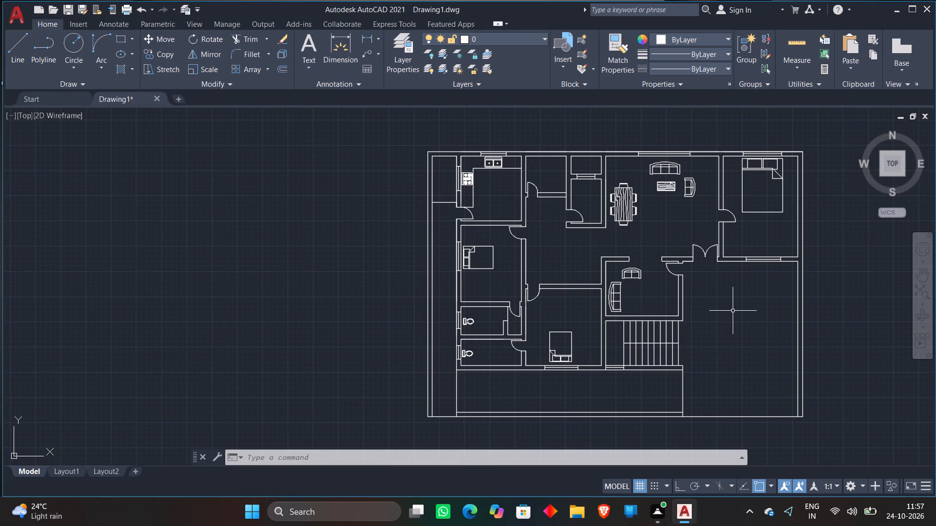
middle_drag(740, 338, 667, 310)
scroll(667, 315, up, 1)
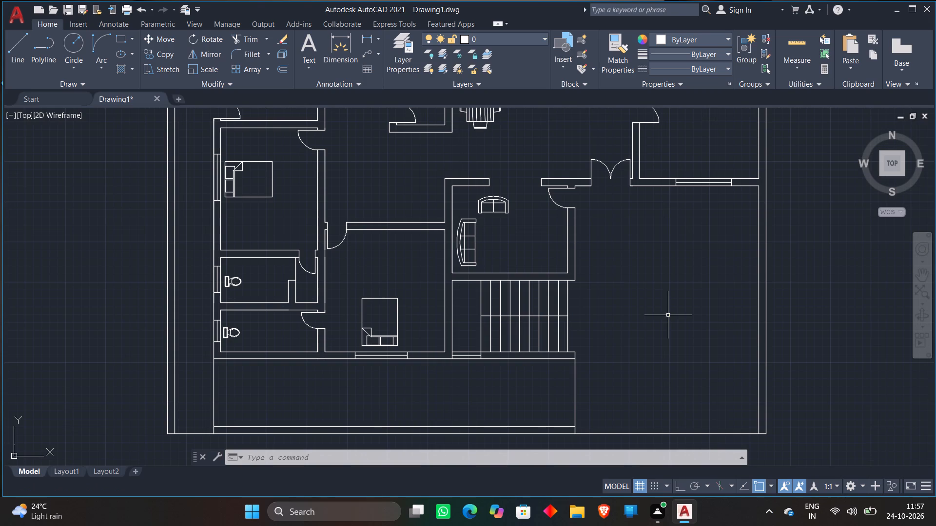
scroll(668, 316, down, 1)
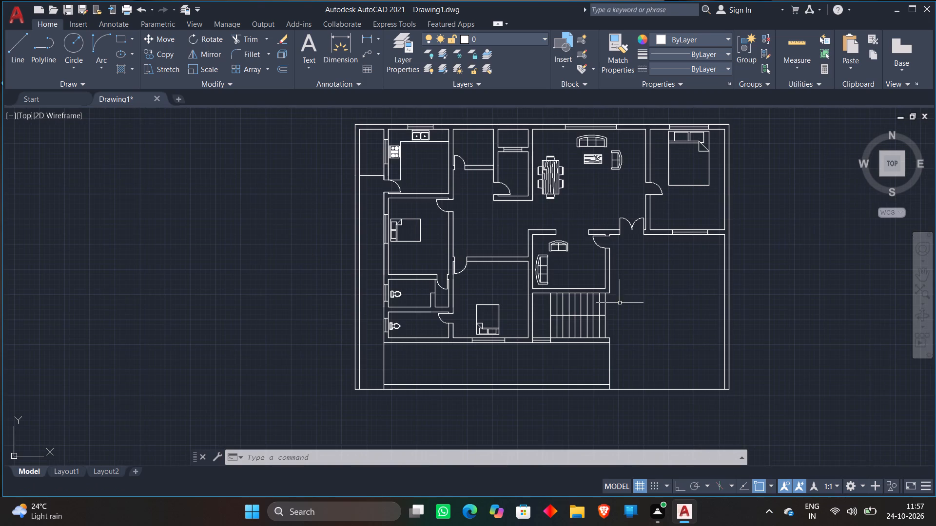
scroll(632, 262, up, 2)
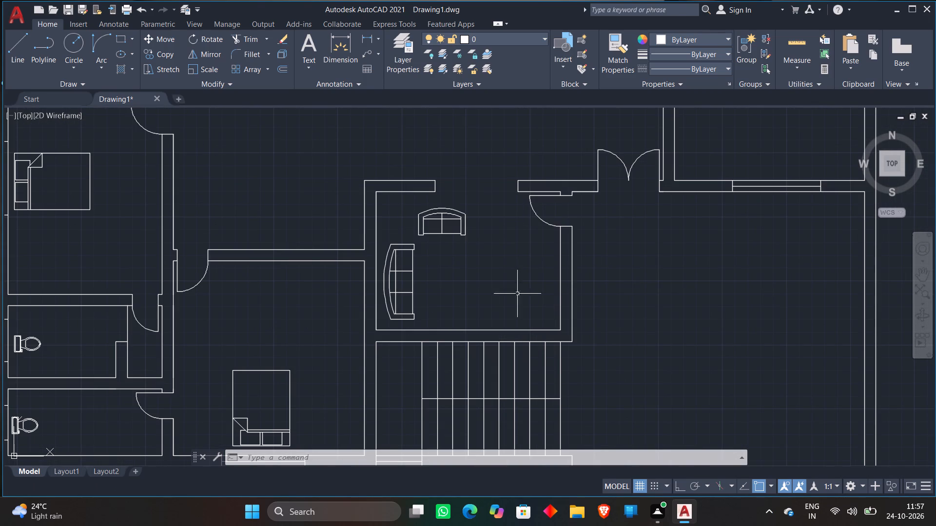
key(e)
key(x)
key(space)
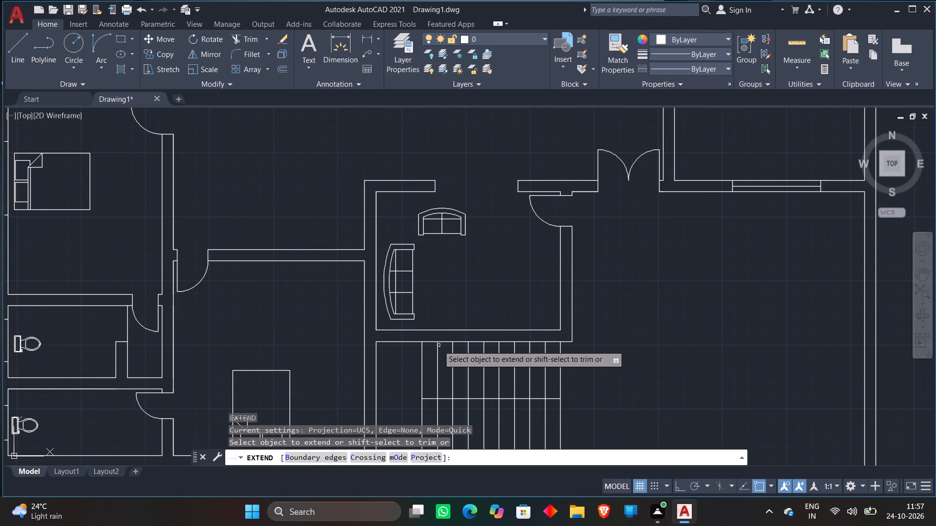
click(438, 345)
click(528, 356)
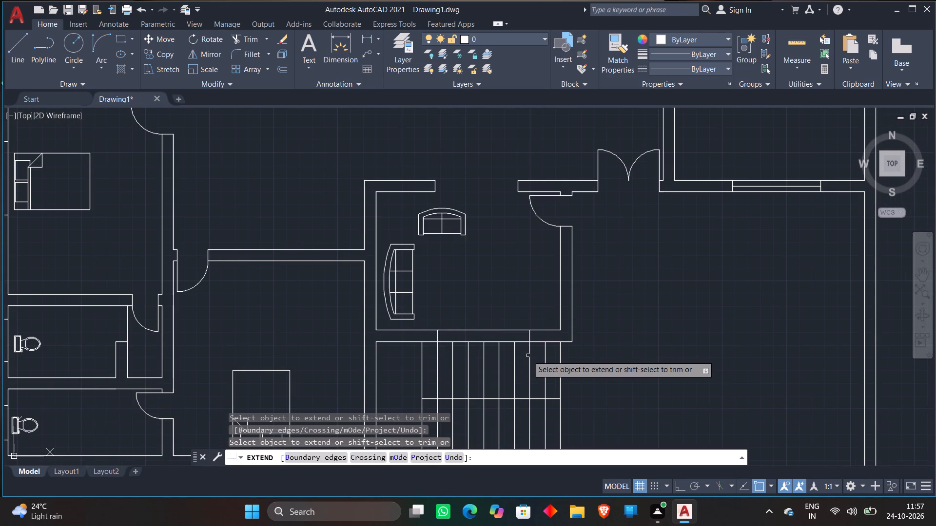
key(space)
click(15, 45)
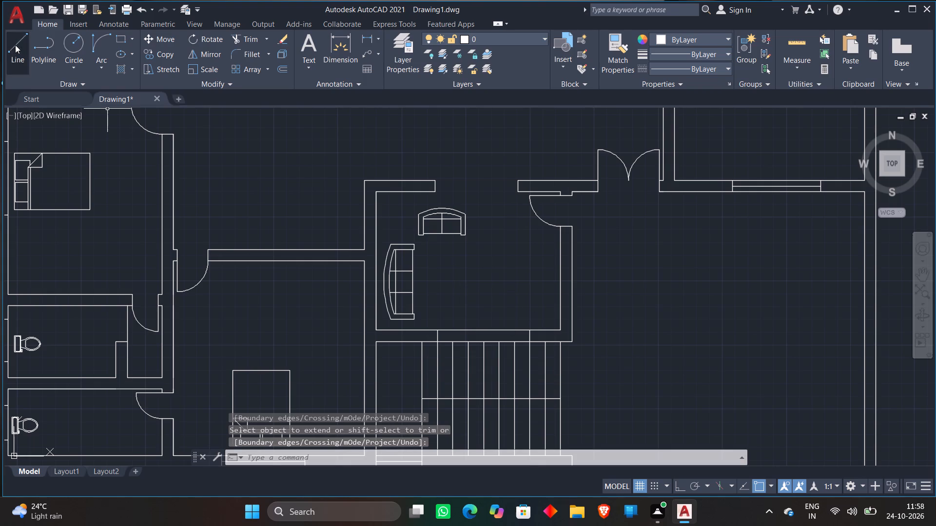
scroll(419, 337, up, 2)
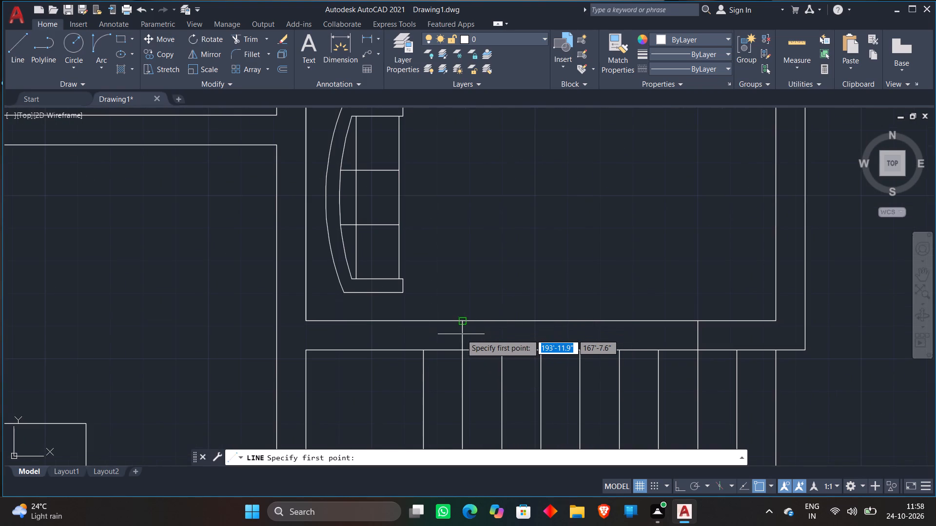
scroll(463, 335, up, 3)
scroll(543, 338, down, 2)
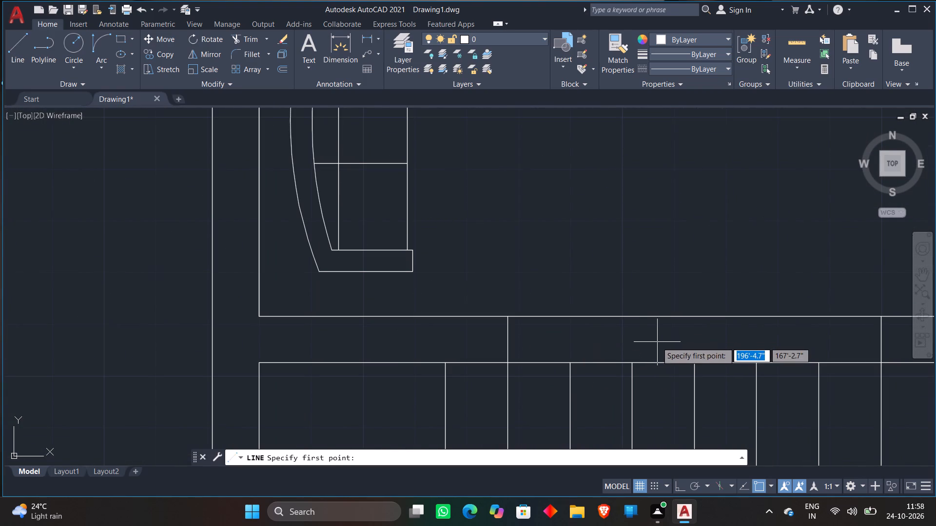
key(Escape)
Offset the sofa room's inner south wall line 4.5" toward the staircase to form the window's centre line.
key(o)
key(Return)
text(4.5)
key(shift+quotedbl)
key(Return)
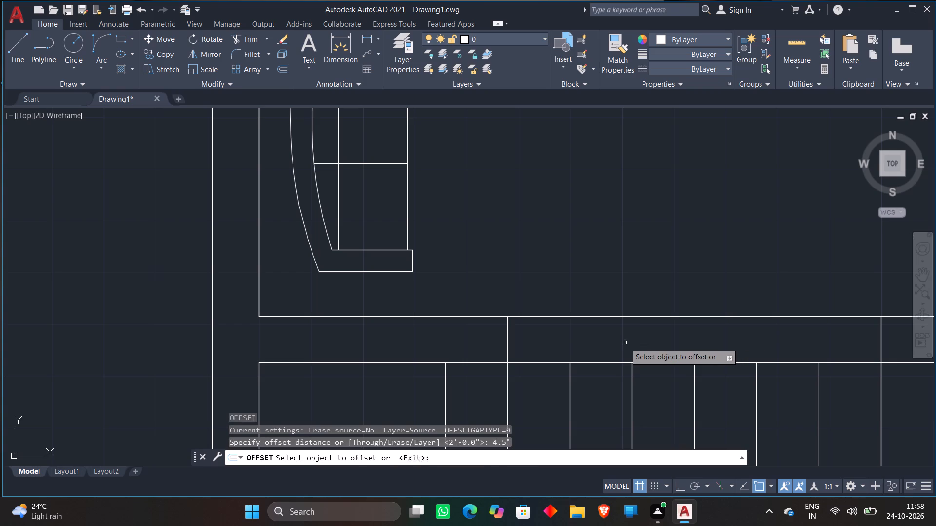
click(651, 316)
click(655, 334)
scroll(671, 289, down, 3)
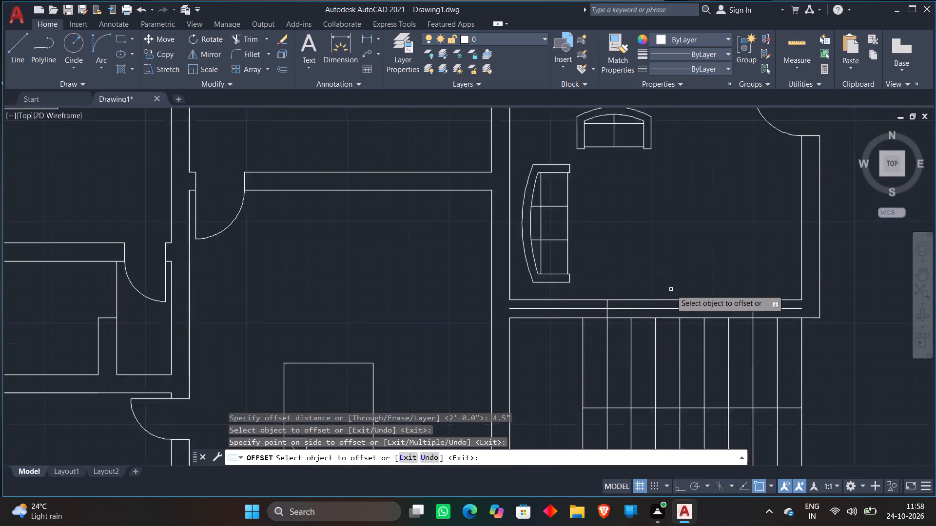
middle_drag(689, 271, 634, 274)
key(Escape)
Trim the centre line's ends beyond both jambs so it spans only the window opening above the stairs.
text(TR)
key(space)
scroll(674, 305, up, 2)
click(674, 304)
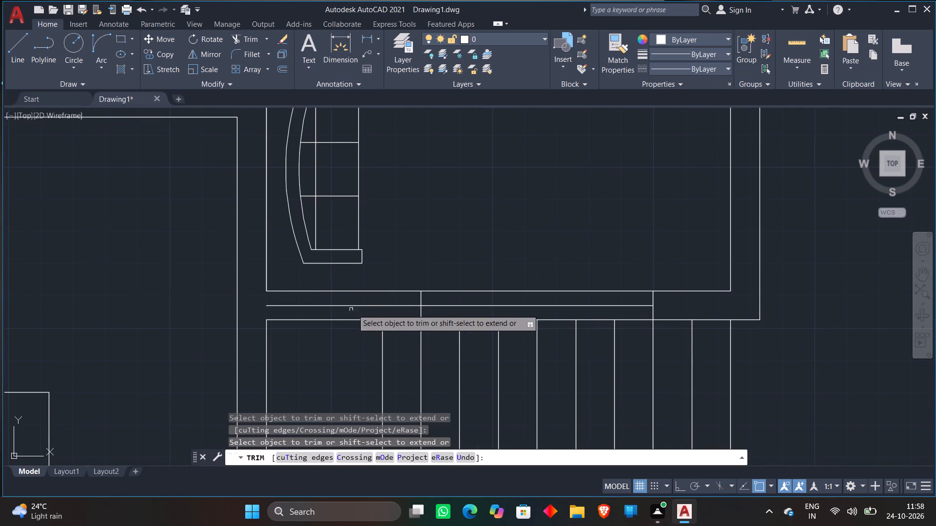
click(368, 305)
key(space)
scroll(394, 274, down, 2)
key(Escape)
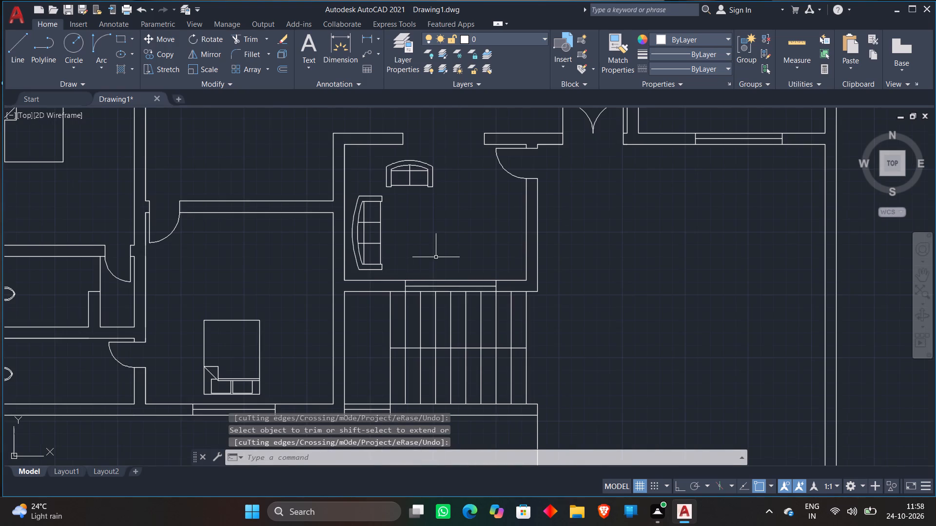
Start single-line text west of the plan with height 1 and rotation 0, entering WASH and 4'X7'8" on separate lines.
scroll(436, 257, down, 1)
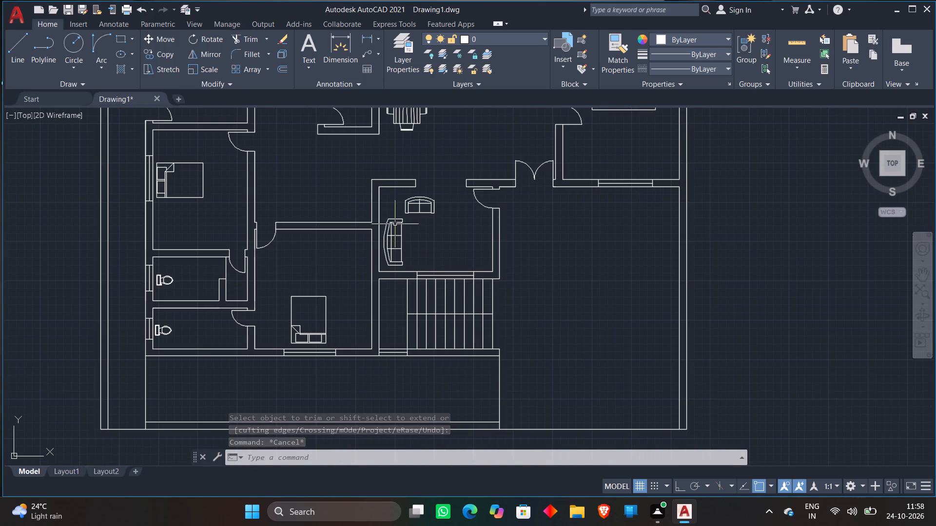
scroll(398, 222, down, 2)
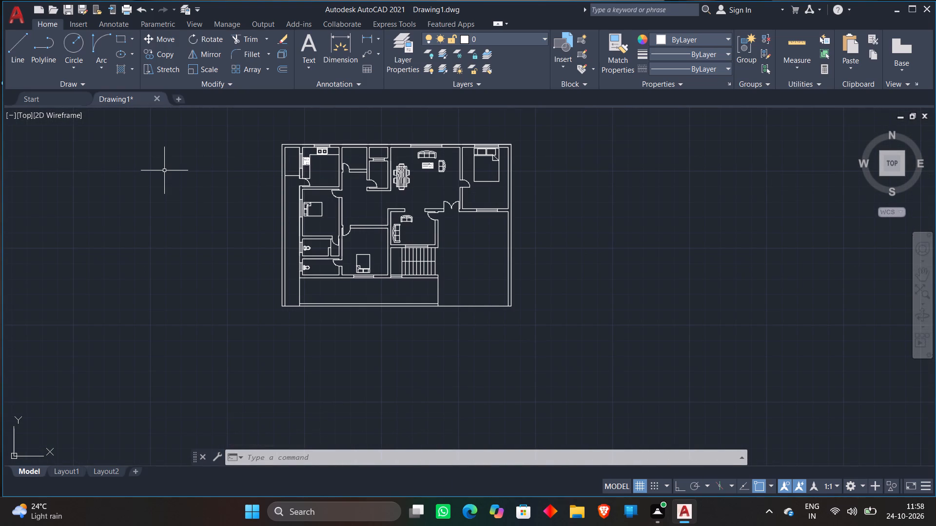
text(TEXT)
key(Return)
click(162, 195)
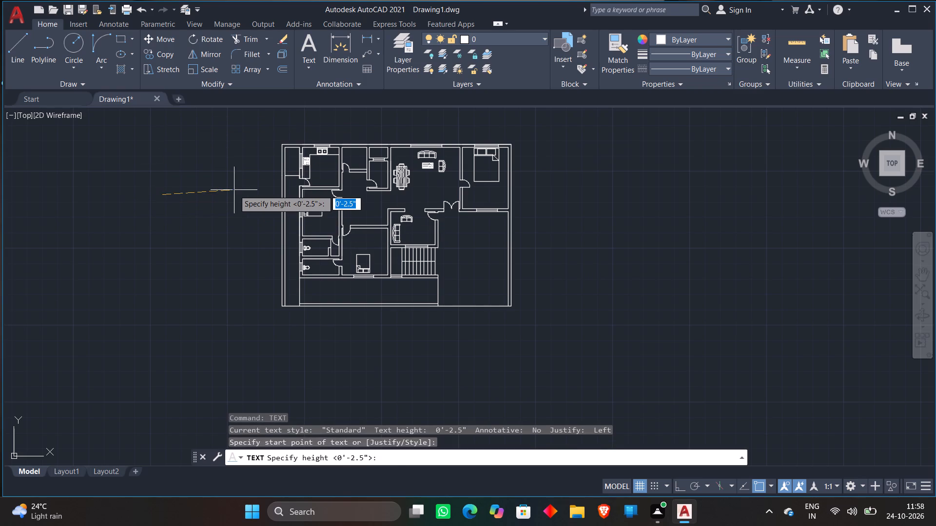
key(1)
key(Return)
key(0)
key(Return)
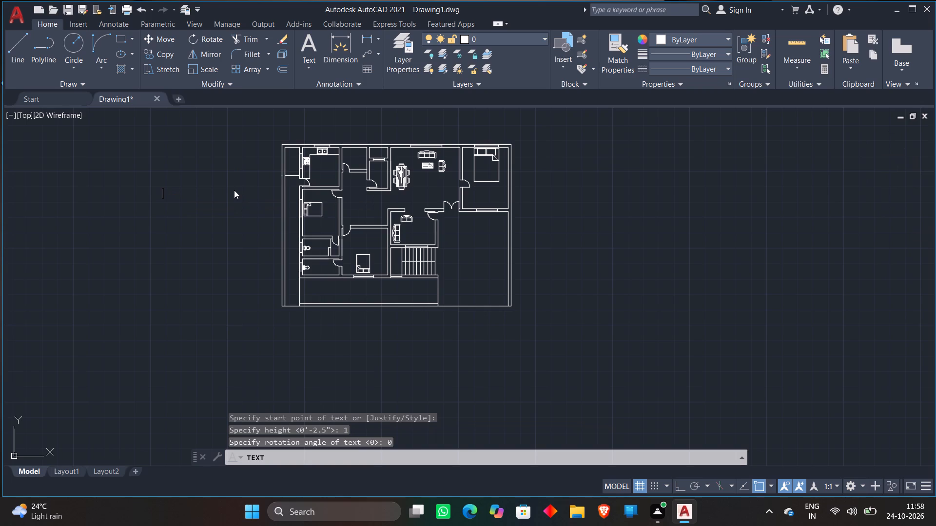
text(WASH)
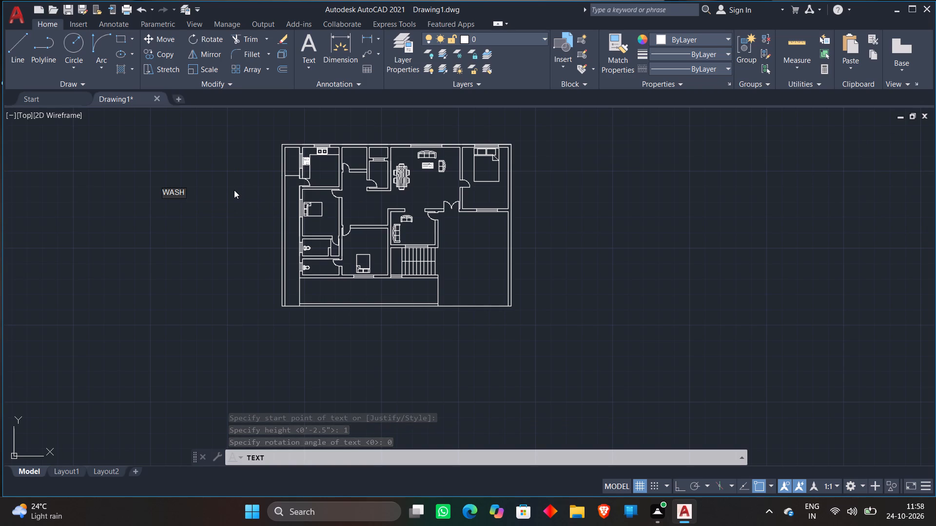
key(Return)
text(4')
key(x)
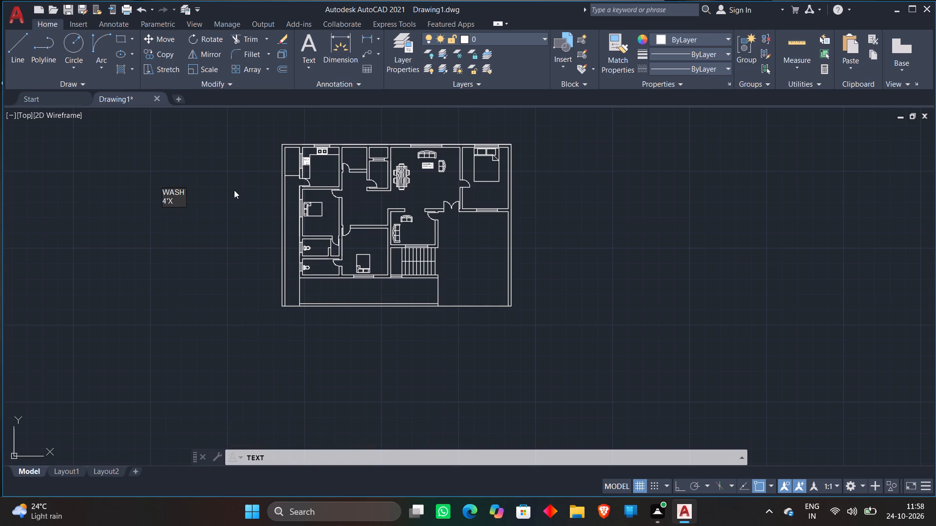
key(7)
text('8")
key(Return)
Add the kitchen label to the text list as two lines, KITCHEN and 10'X10'8".
text(KITCHEN)
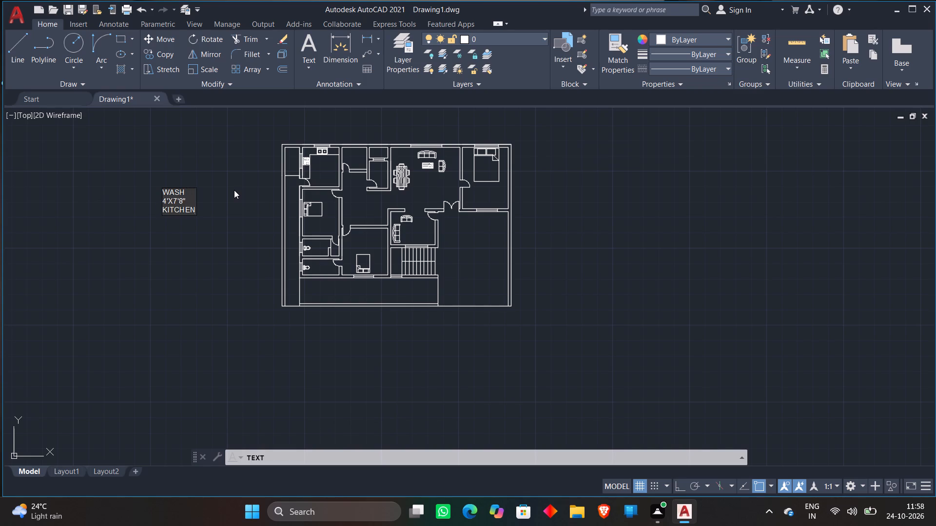
key(Return)
text(10'X)
text(10)
text('8")
key(Return)
Add the store room label to the text list as two lines, STORE and 5'8"X6'.
text(STORE)
key(Return)
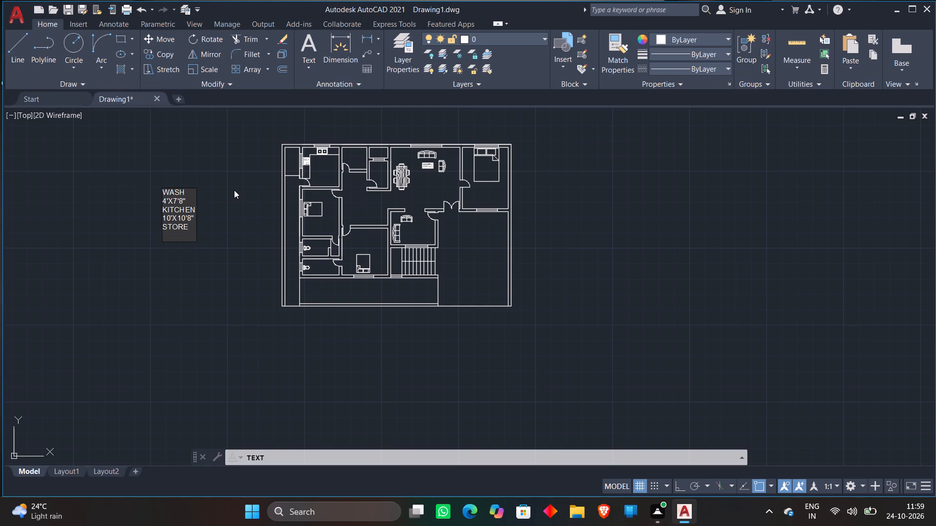
text(5')
text(8"X)
text(6')
key(Return)
Add a bedroom label to the text list as two lines, BEDROOM and 10'X12'8".
text(BEDROOM)
key(Return)
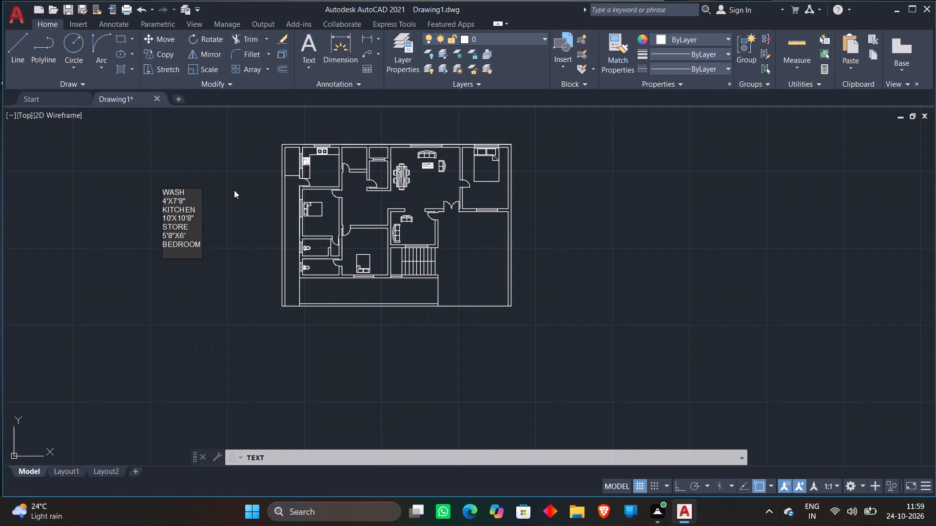
text(10'X)
text(12'8")
key(Return)
Add the common toilet label to the text list as two lines, C.TOILET and 5'X7'4".
text(C.TOILET)
key(Return)
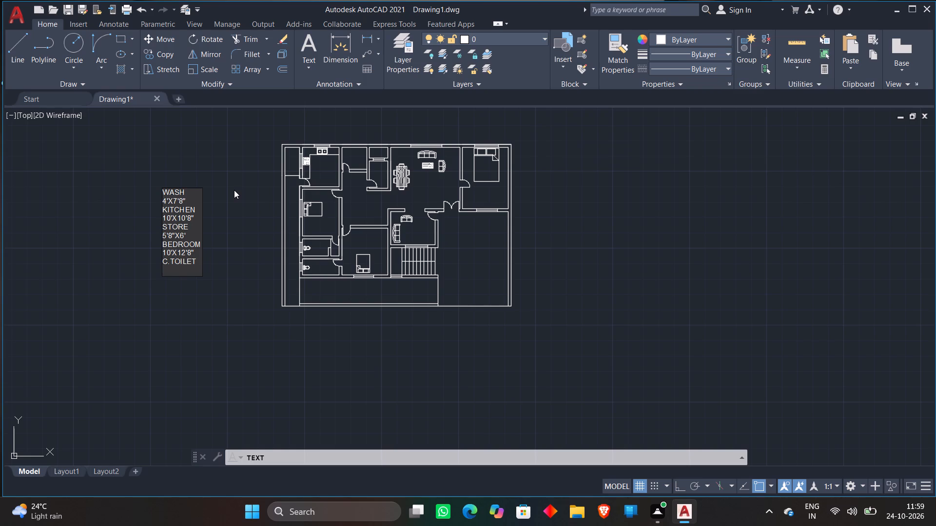
text(5'X)
text(7')
text(4")
key(Return)
Add the dining label to the text list as two lines, DINING and 12'X9'4".
text(DINING)
key(Return)
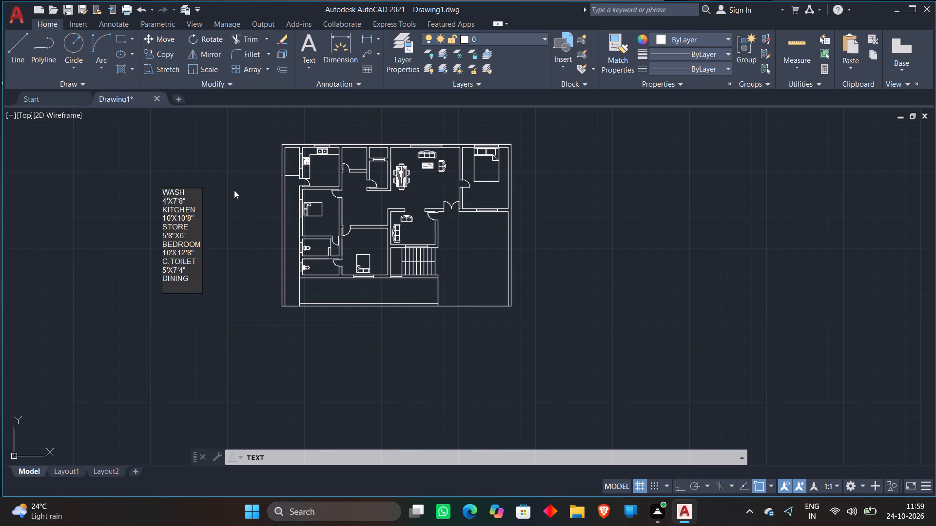
text(12')
key(x)
text(9'4")
key(Return)
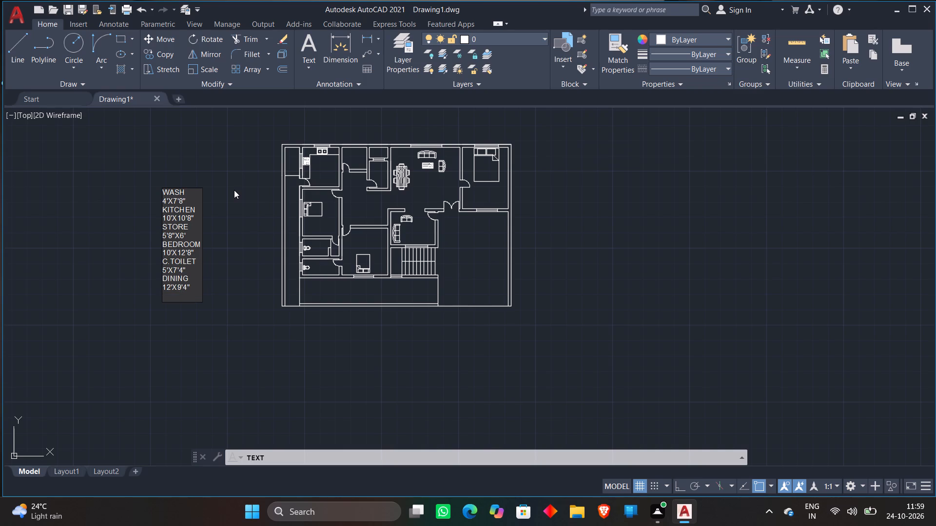
Add a second bedroom label to the text list as two lines, BEDROOM and 12'X12'8".
text(BEDROOM)
key(Return)
text(12'X)
text(12'8")
key(Return)
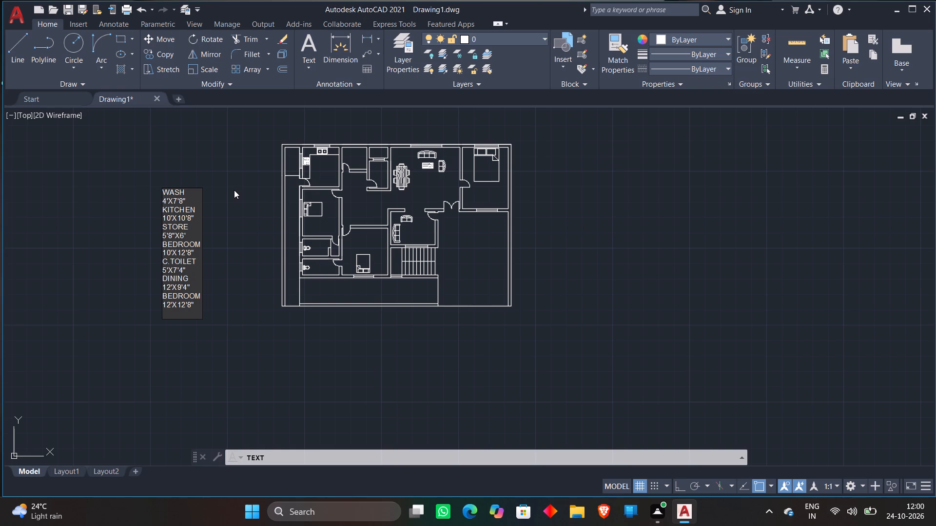
Add the living room label to the text list as two lines, LIVING and 18'8"X16'8".
text(LIVING)
key(Return)
text(18'8")
key(Return)
key(BackSpace)
key(x)
text(16'8)
key(shift+quotedbl)
key(Return)
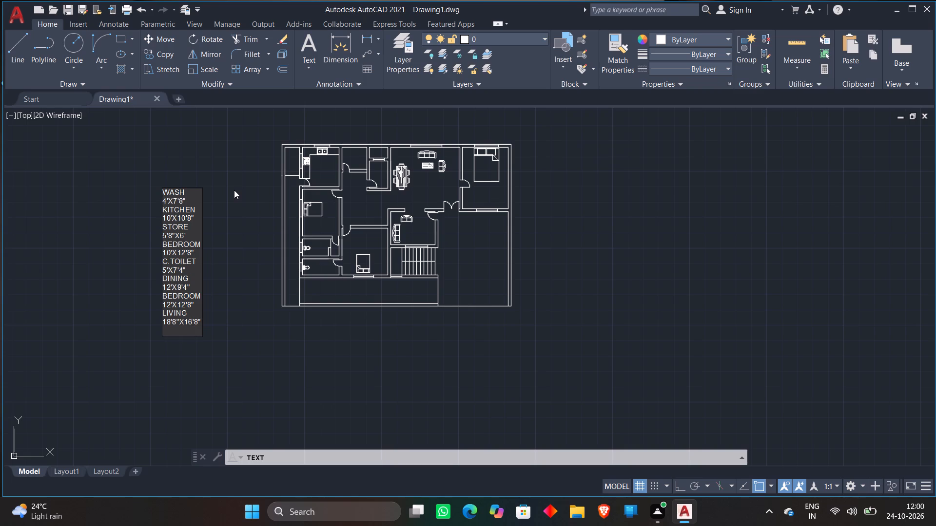
Add the drawing room label to the text list as two lines, DRAWING and 12'X9'.
text(DRAWING)
key(Return)
text(12'X)
text(9')
key(Return)
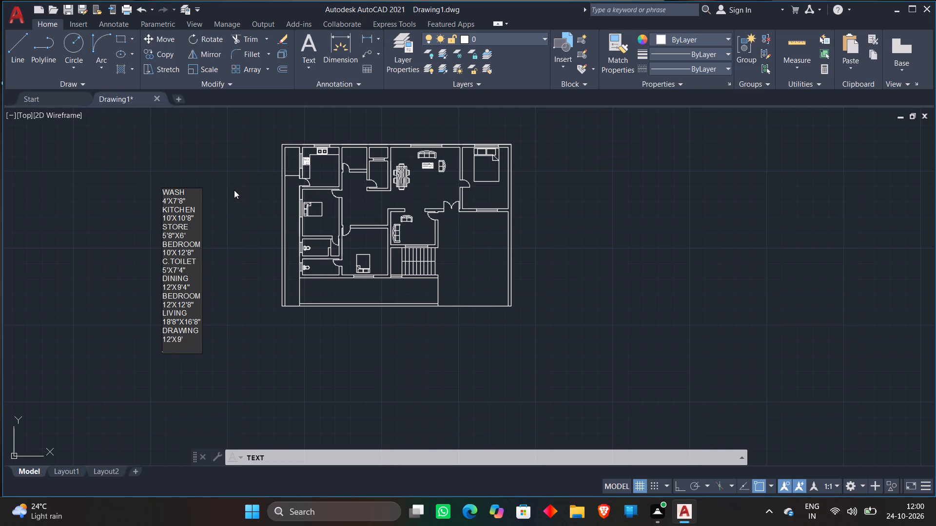
Add a third bedroom label to the text list as two lines, BEDROOM and 12'4"X16'8".
text(BEDROOM)
key(Return)
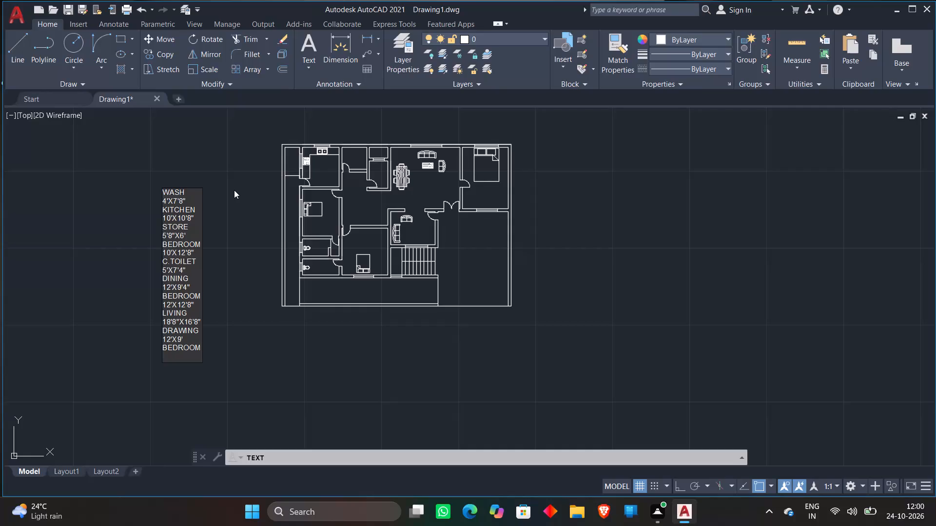
text(12')
key(4)
key(apostrophe)
key(BackSpace)
key(shift+quotedbl)
key(x)
text(16')
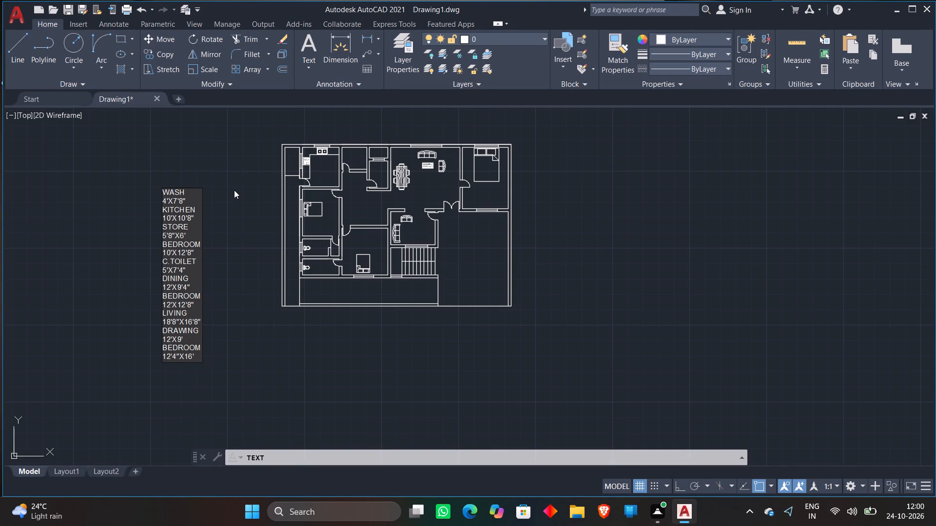
text(8")
key(Return)
Add LAWN and GROUND FLOOR to the text list on separate lines.
text(LAWN)
key(Return)
text(GR)
text(OUND F)
text(LOOR)
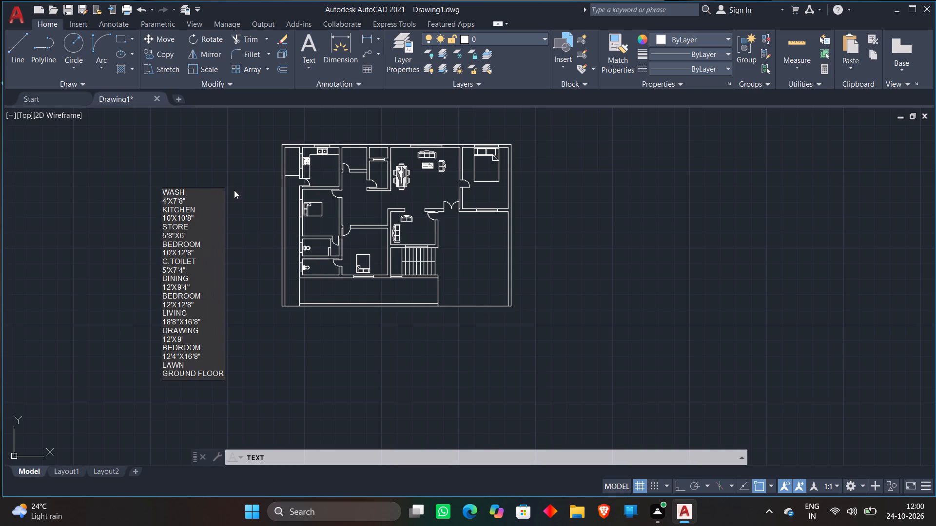
key(Return)
Add the door and window tags MD, D, D1, D2, W and V on separate lines and finish the single-line text.
text(MD)
key(Return)
key(d)
key(Return)
text(D1)
key(Return)
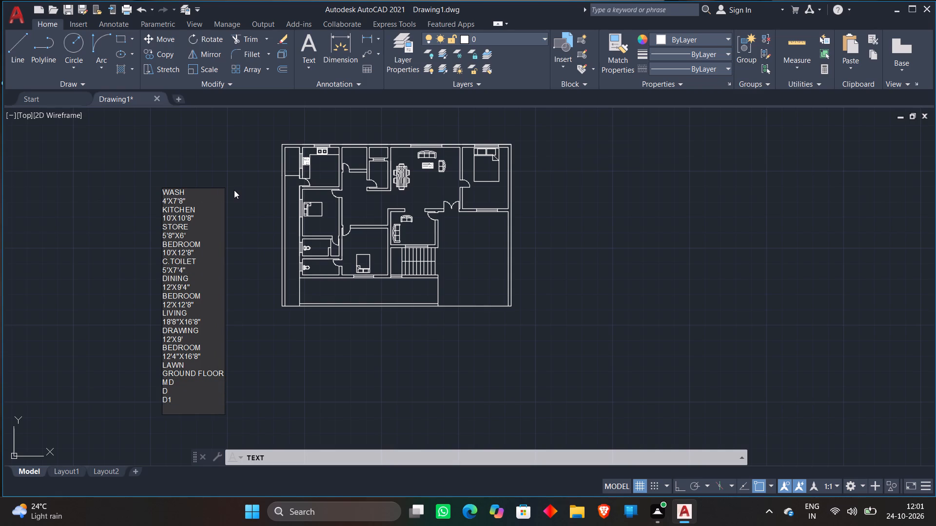
text(D2)
key(Return)
key(w)
key(Return)
key(v)
key(Return)
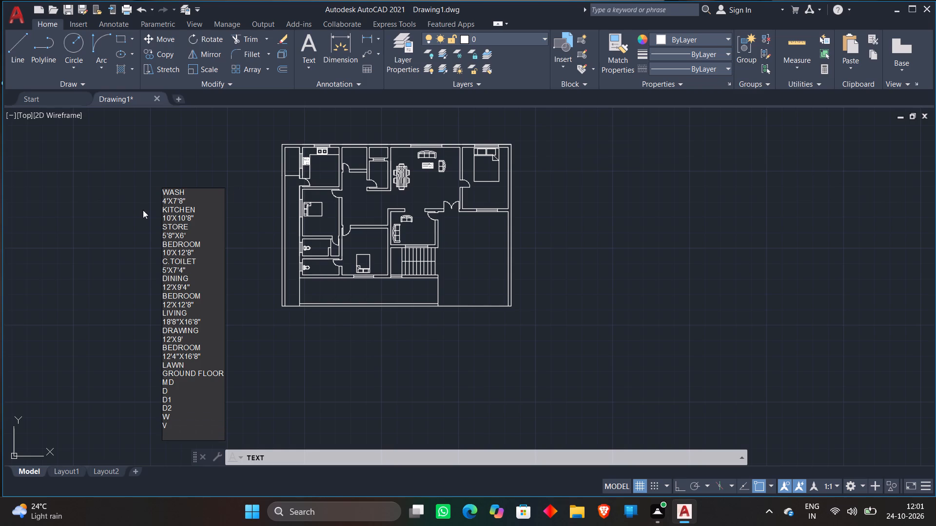
click(138, 221)
key(Return)
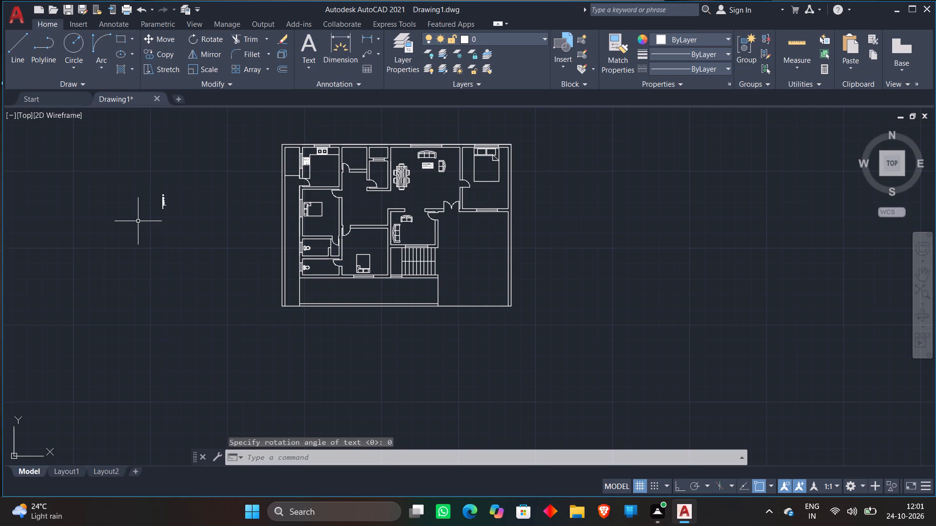
Scale up the whole text list beside the floor plan from a base point at its lower end, making the labels legible.
click(156, 172)
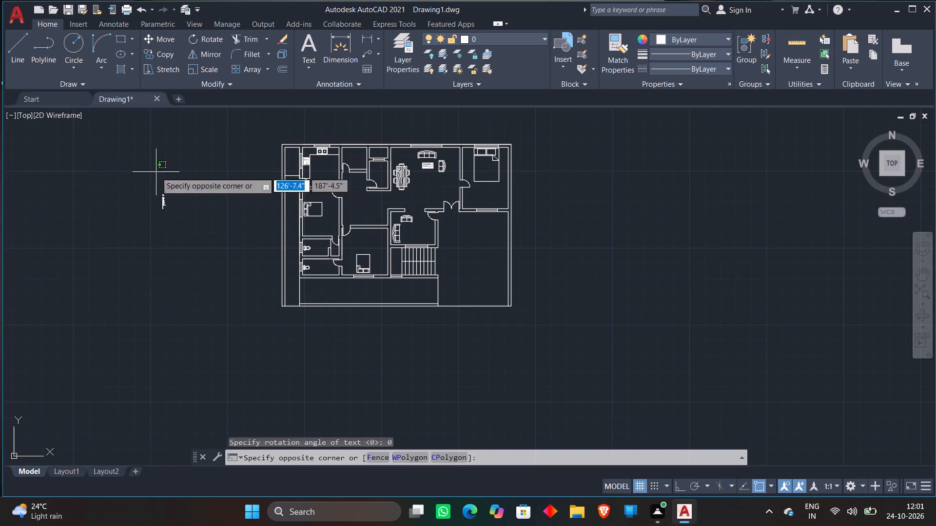
click(228, 253)
right_click(219, 231)
click(234, 330)
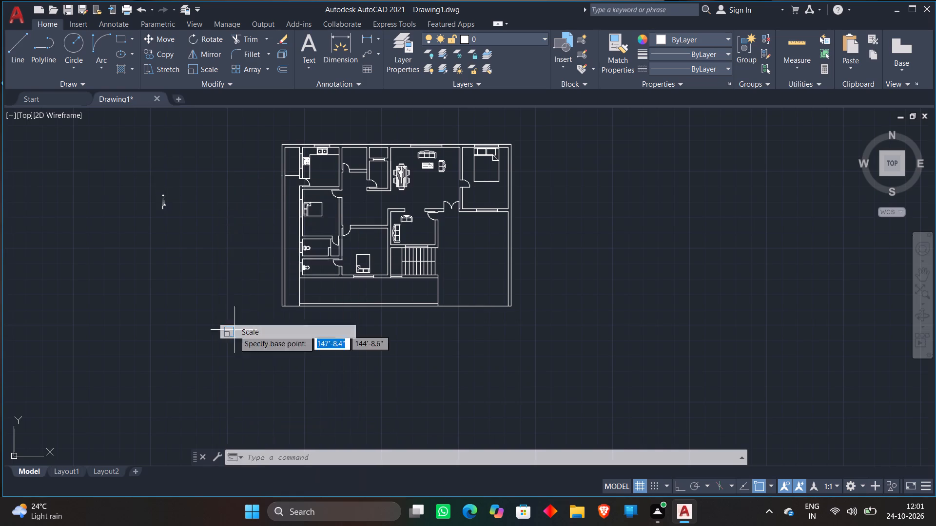
click(165, 212)
scroll(182, 300, down, 1)
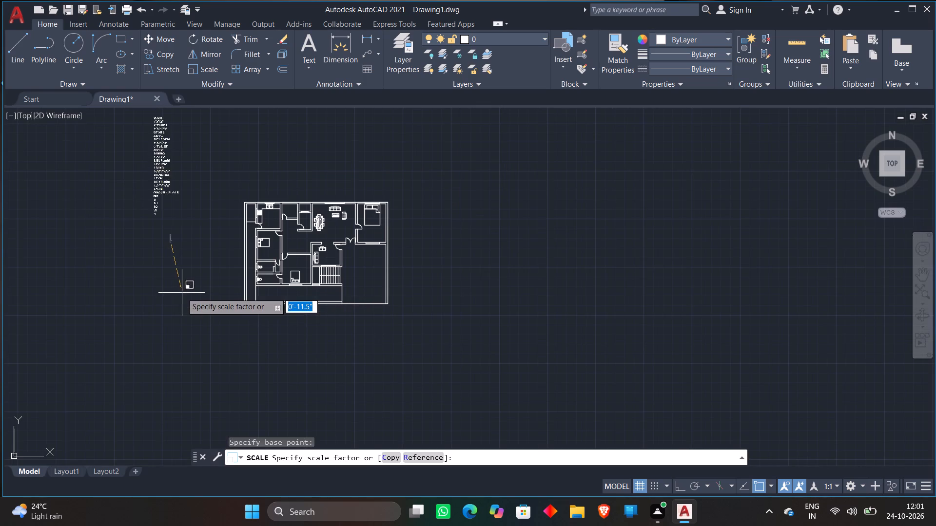
click(182, 293)
Move the enlarged text list close beside the plan's west boundary wall.
scroll(164, 167, down, 1)
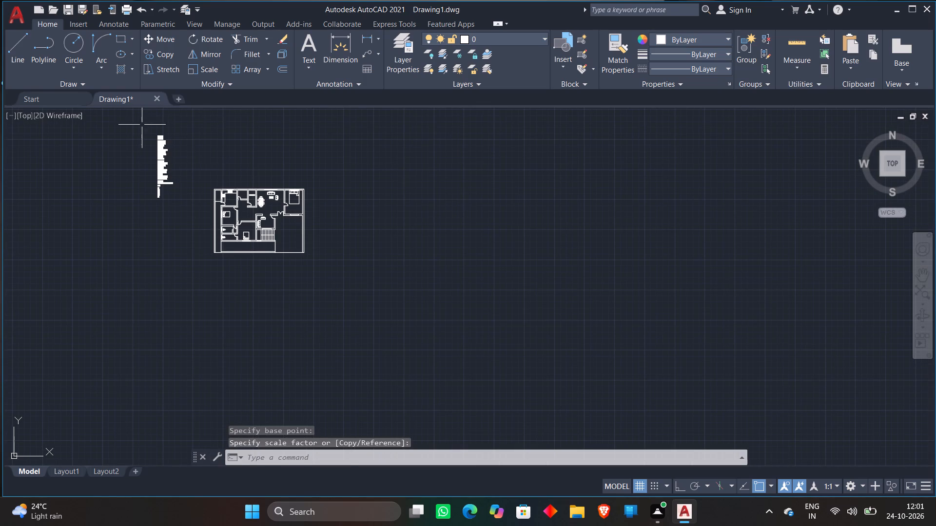
click(142, 125)
click(176, 202)
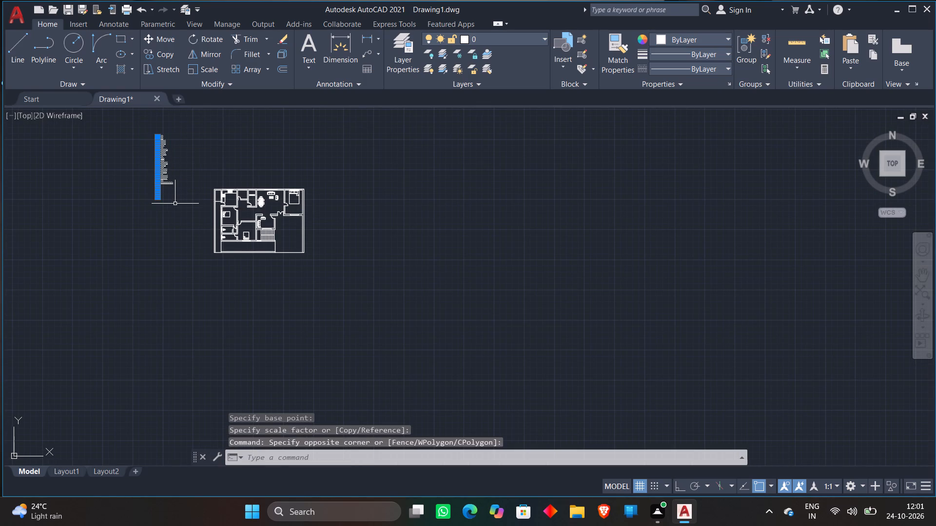
key(m)
key(space)
click(162, 173)
scroll(189, 239, up, 3)
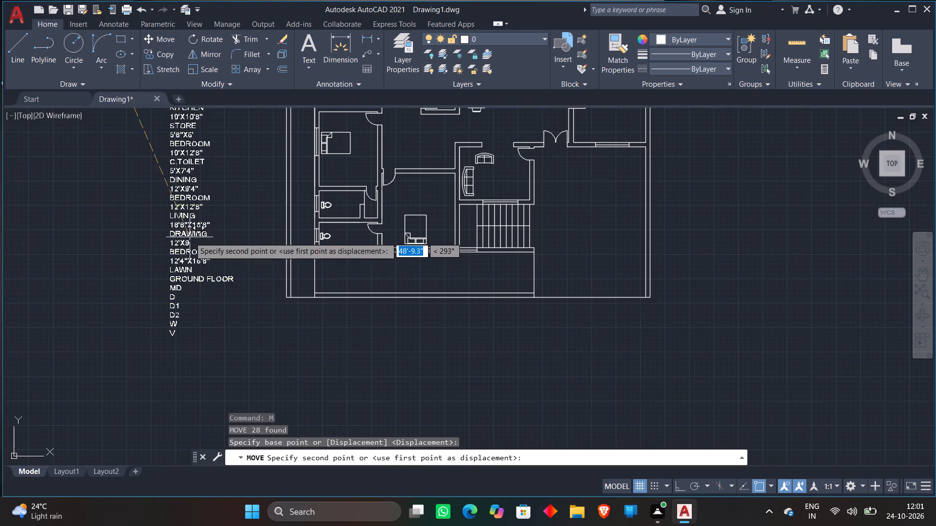
click(223, 293)
Move the WASH 4'X7'8" label from the text list into the wash area beside the kitchen.
scroll(210, 269, down, 1)
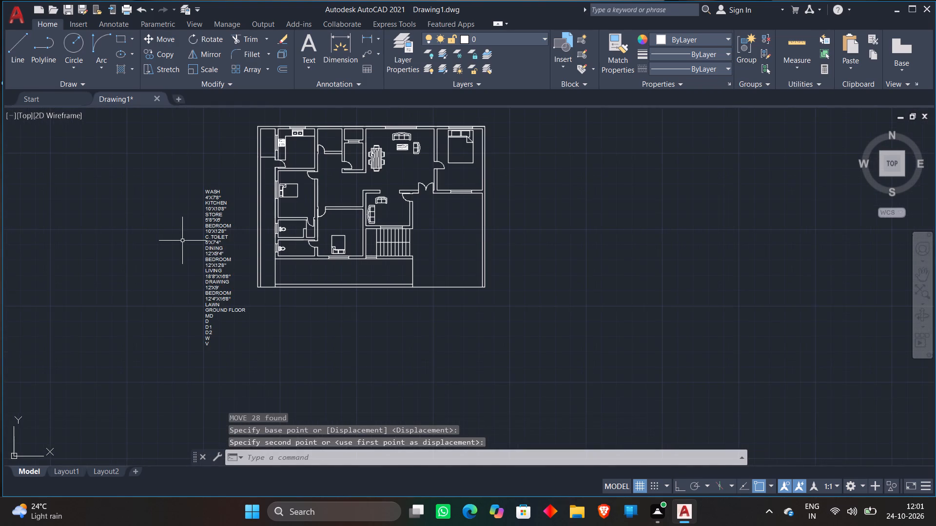
middle_drag(182, 241, 132, 321)
scroll(168, 265, up, 2)
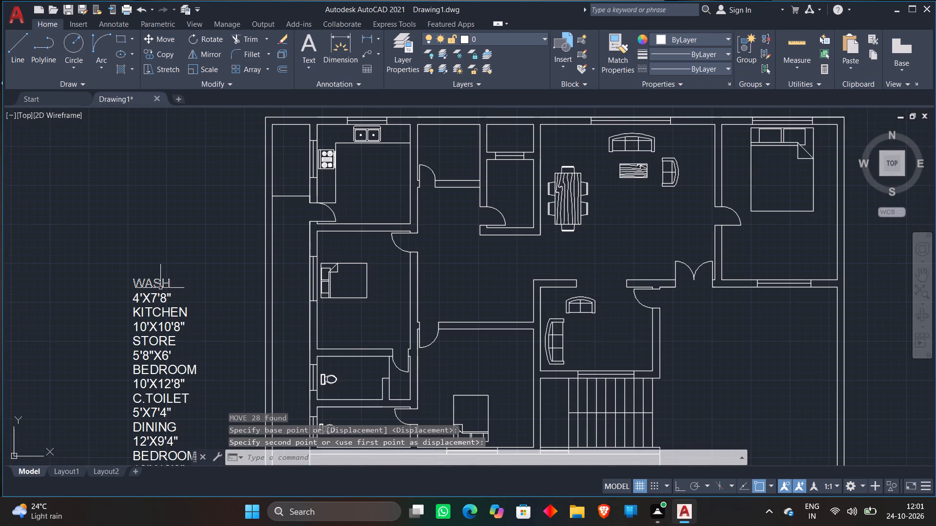
click(154, 284)
click(156, 295)
click(143, 37)
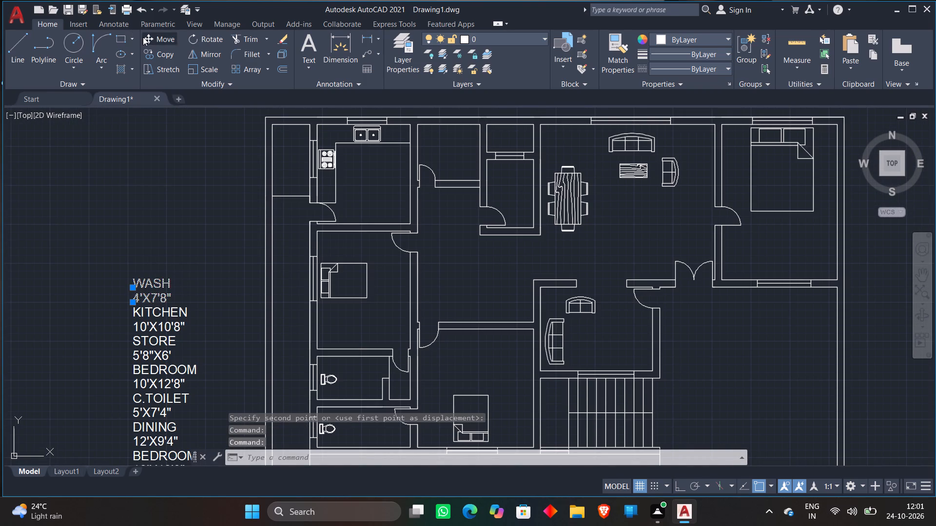
click(145, 294)
scroll(286, 148, up, 3)
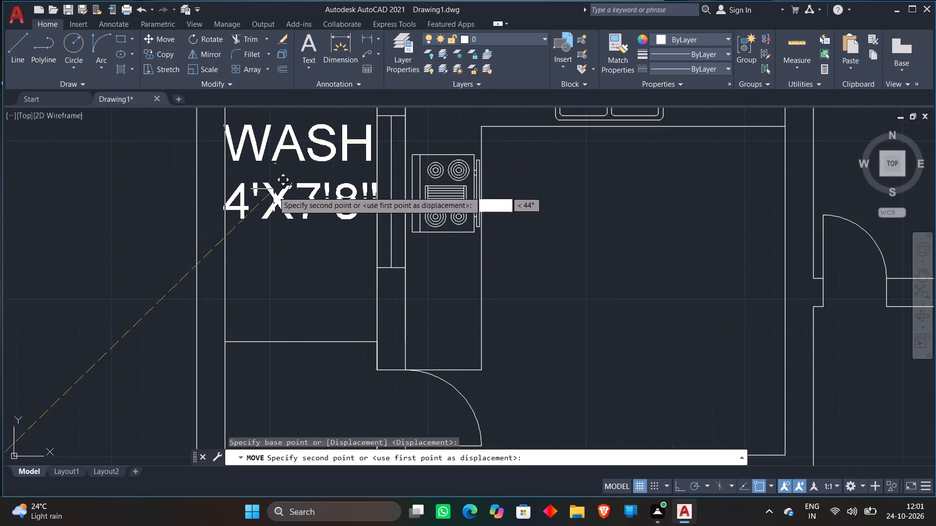
click(275, 204)
Move the KITCHEN 10'X10'8" label from the text list into the kitchen, clear of the counter.
scroll(276, 194, down, 3)
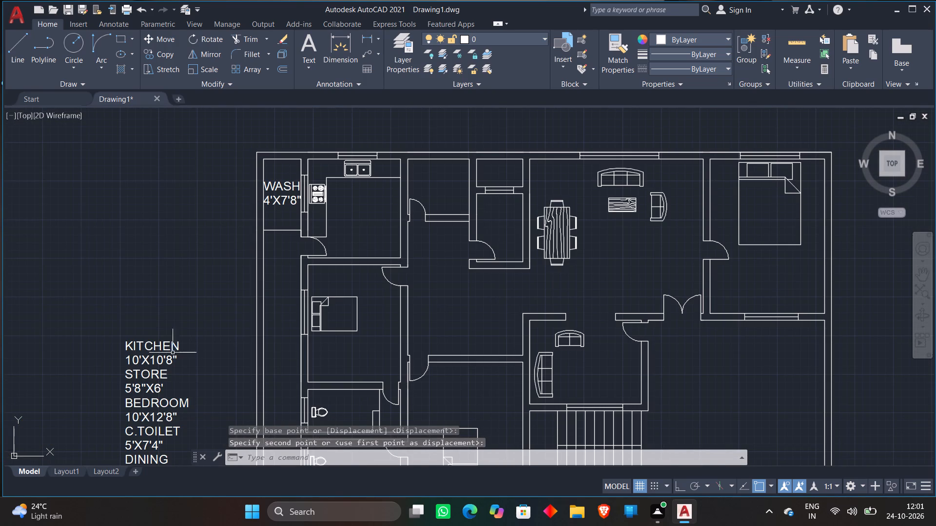
click(179, 359)
click(79, 318)
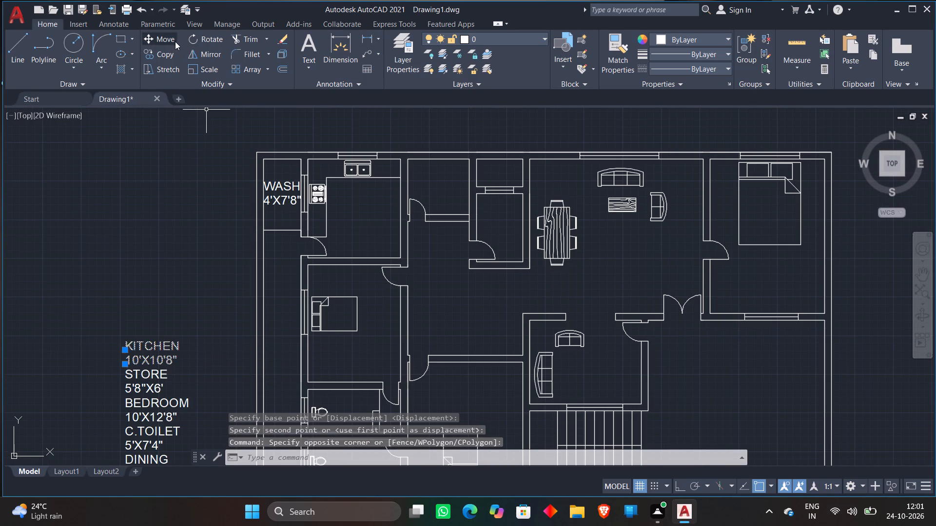
click(169, 40)
click(144, 358)
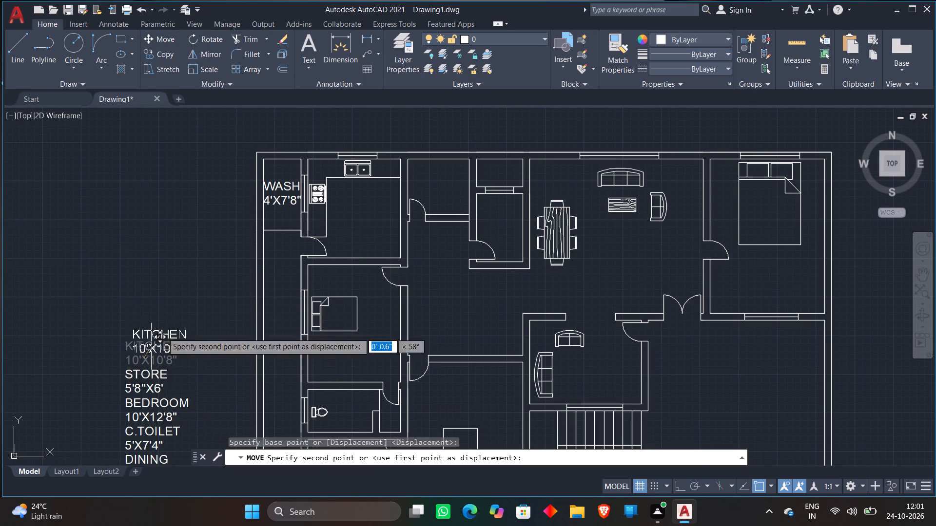
scroll(349, 218, up, 2)
click(361, 206)
Move the STORE 5'8"X6' label from the text list into the small room east of the kitchen.
scroll(375, 180, down, 4)
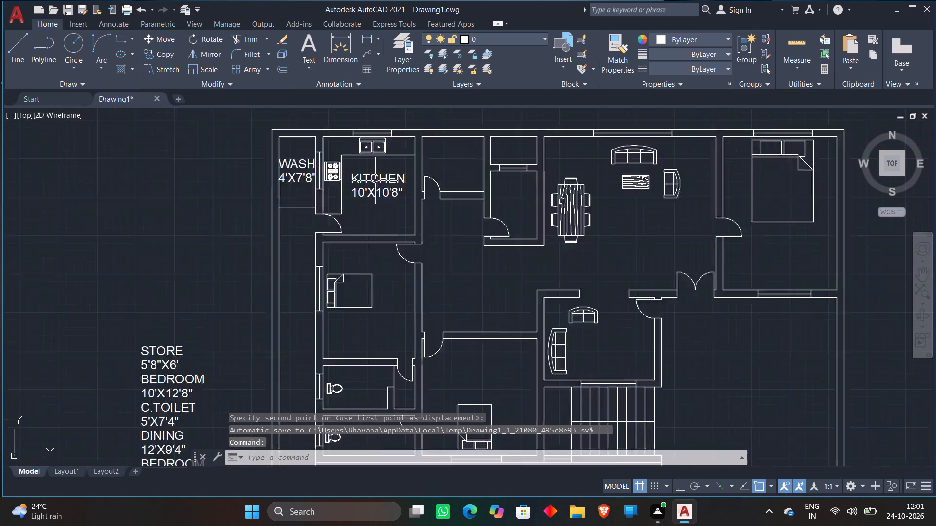
click(254, 294)
click(207, 272)
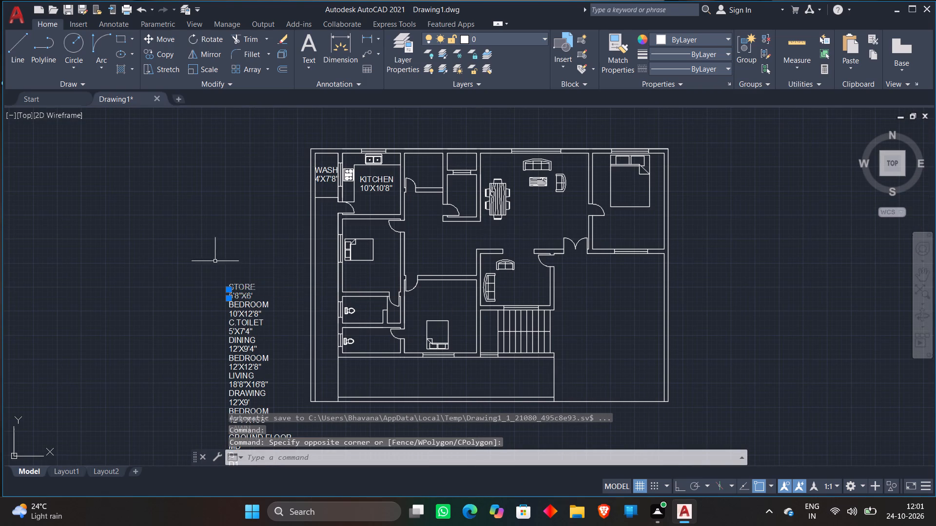
click(151, 36)
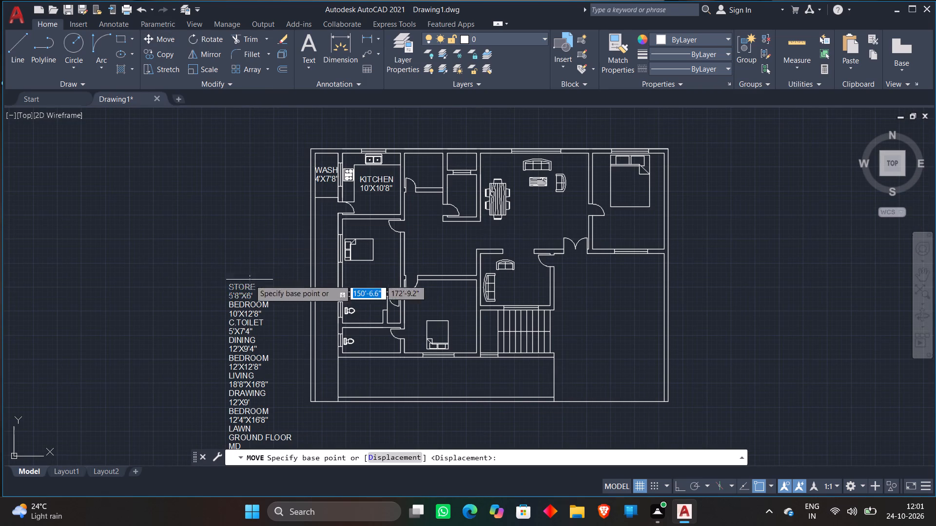
click(240, 295)
scroll(421, 171, up, 2)
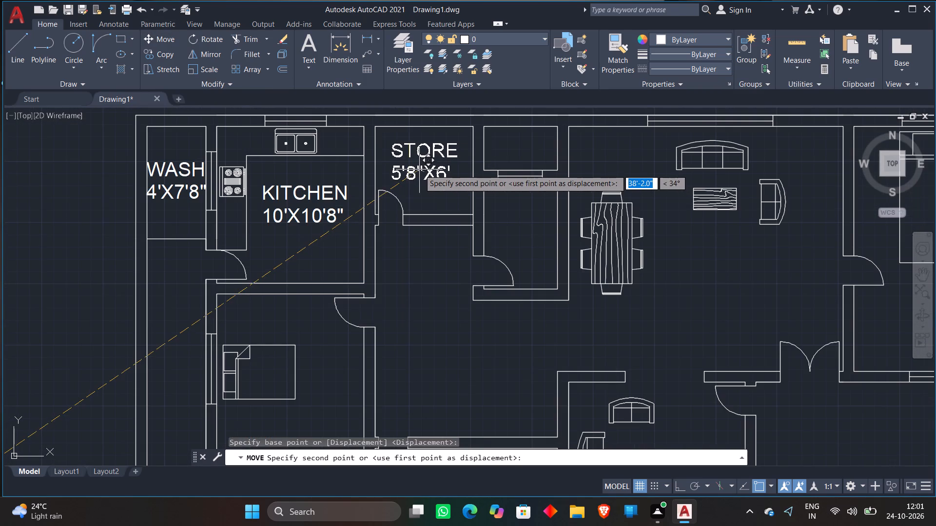
click(419, 169)
Move the BEDROOM 10'X12'8" label from the text list into the bedroom south of the kitchen, below the bed.
scroll(386, 181, down, 1)
scroll(163, 323, down, 1)
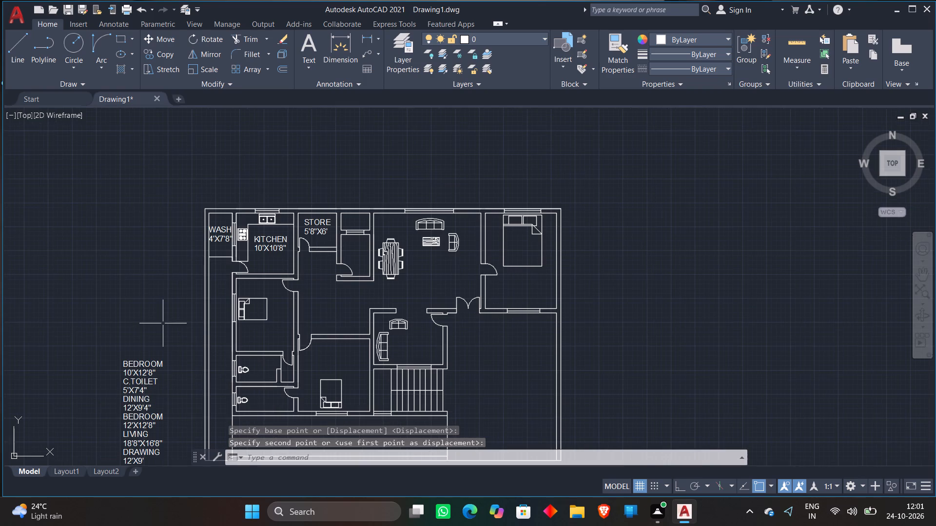
middle_drag(163, 322, 187, 289)
scroll(183, 346, up, 2)
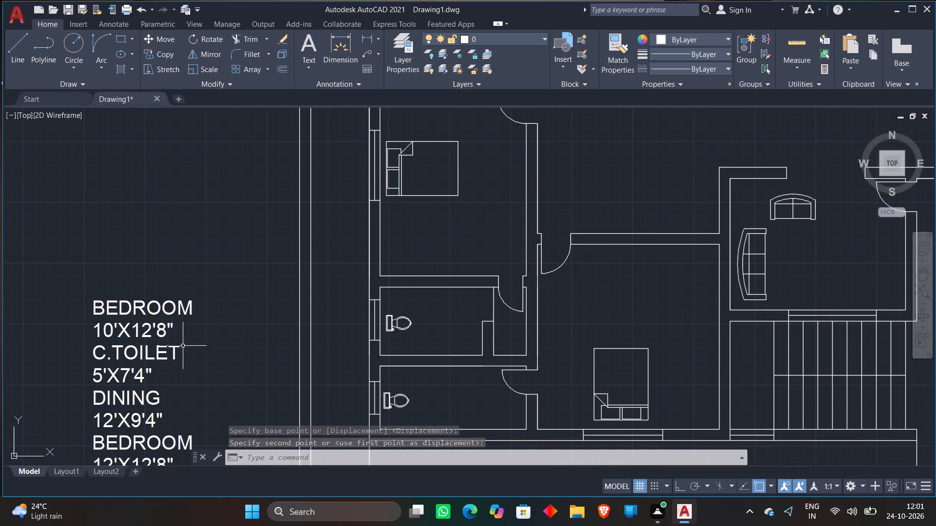
click(180, 340)
click(18, 282)
click(156, 44)
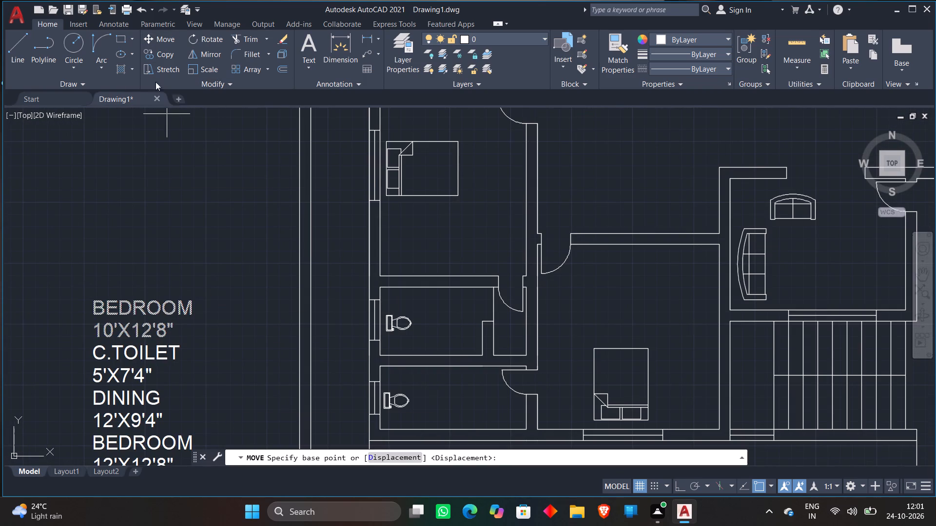
click(127, 312)
scroll(240, 200, down, 1)
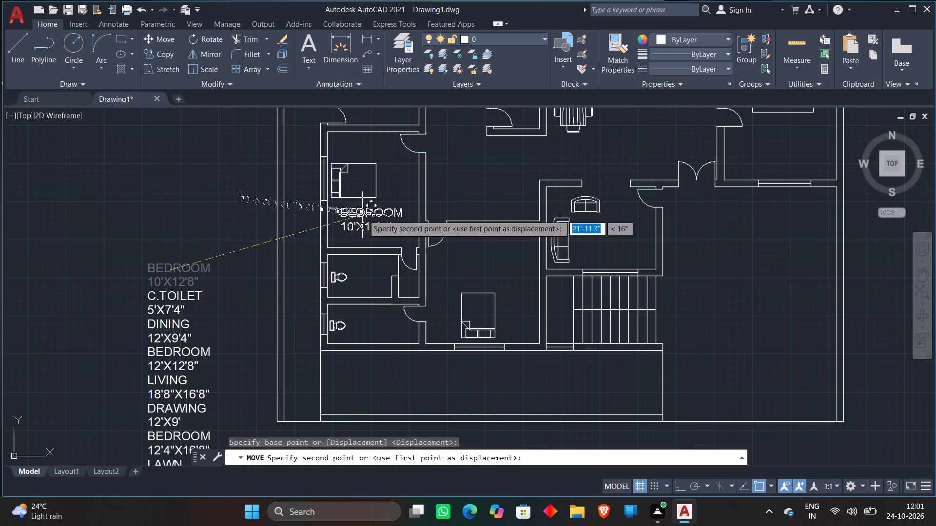
scroll(364, 215, up, 3)
click(353, 226)
Move the C.TOILET 5'X7'4" label from the text list into the toilet room between the store and the living hall.
scroll(358, 206, down, 2)
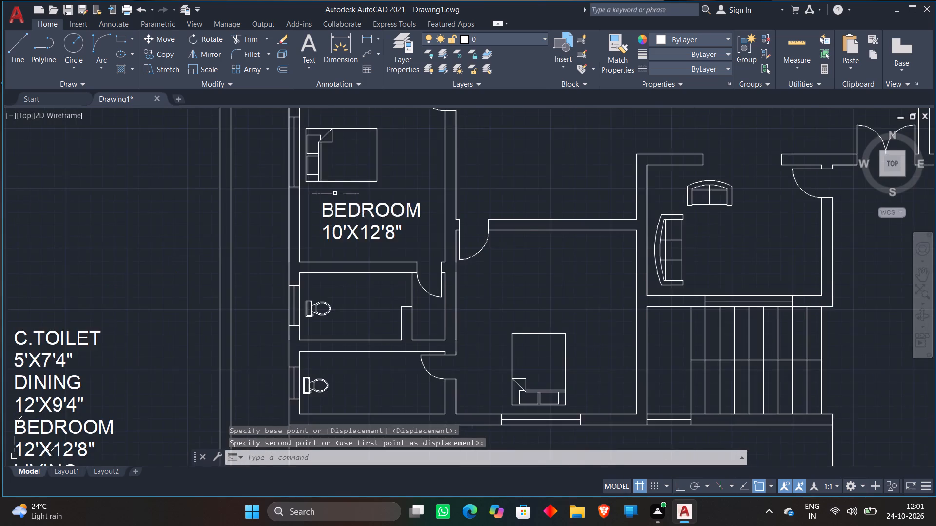
scroll(335, 193, down, 1)
click(187, 302)
click(59, 257)
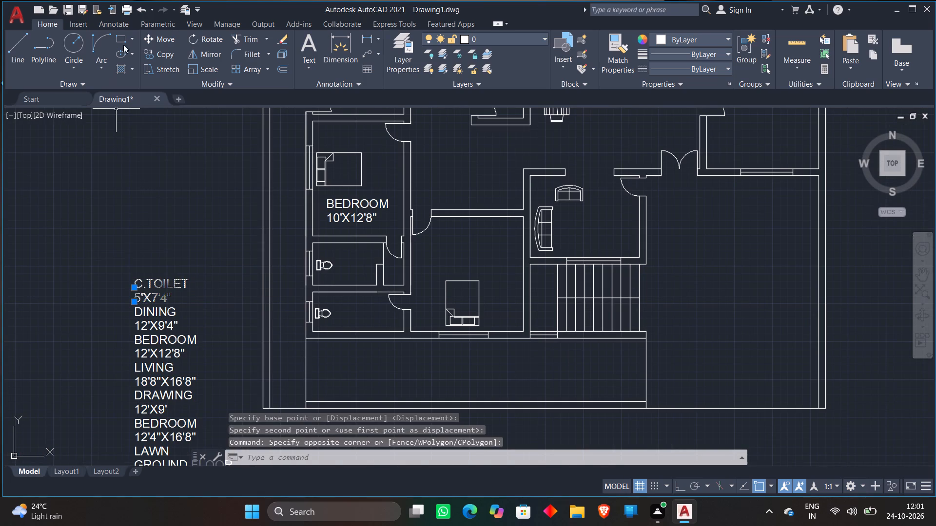
click(150, 34)
click(143, 290)
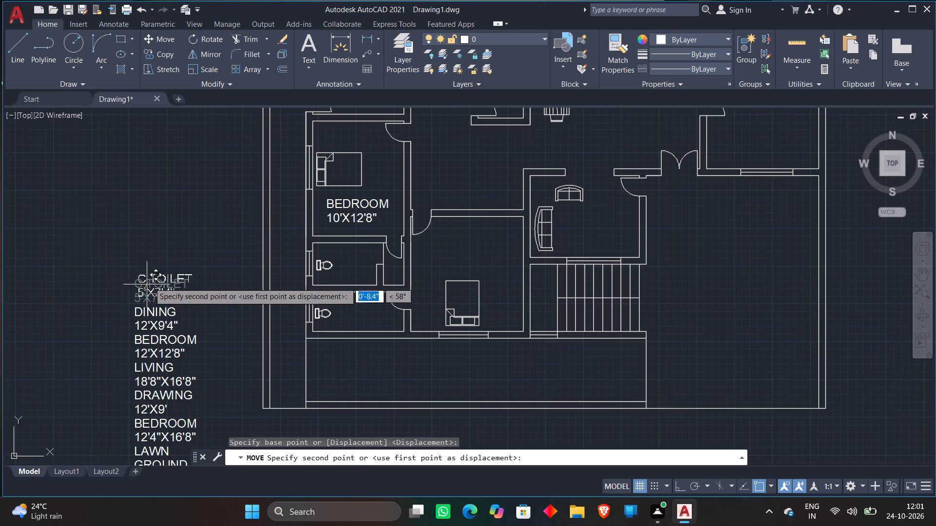
scroll(310, 272, up, 3)
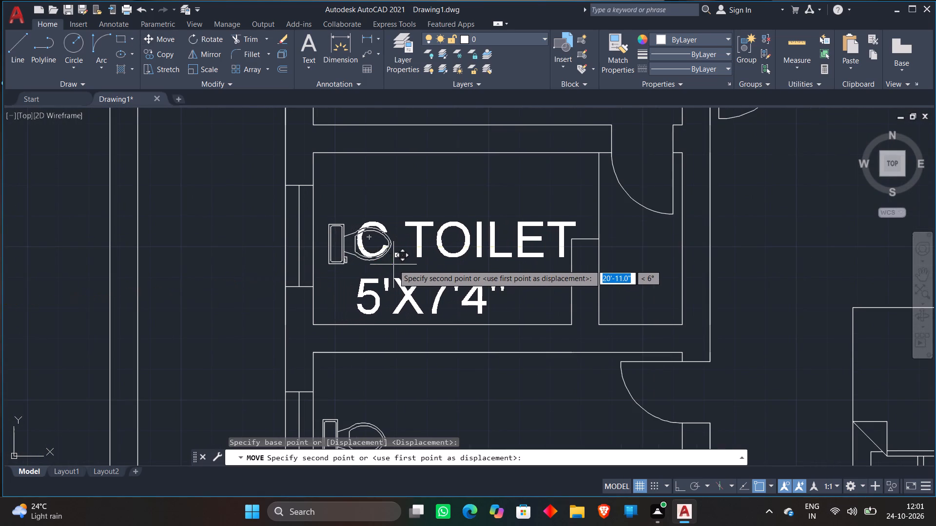
scroll(387, 280, down, 4)
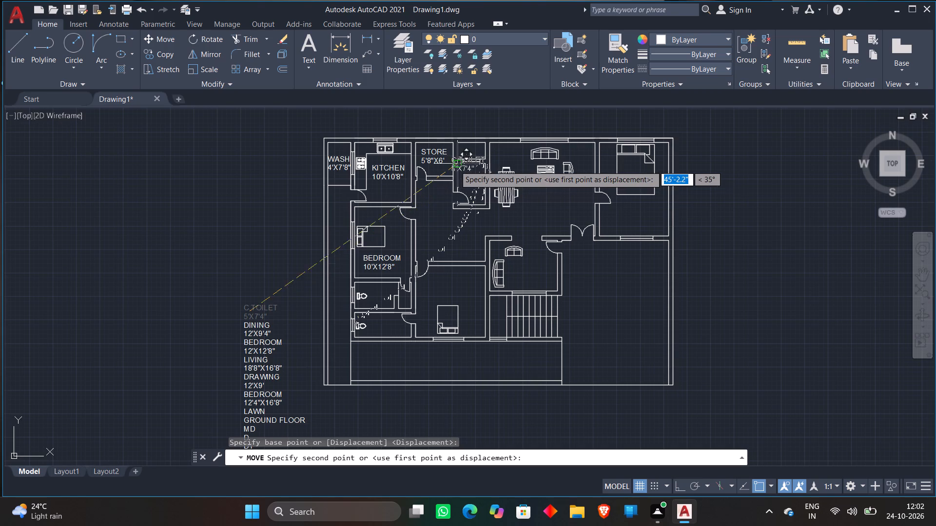
scroll(455, 166, up, 3)
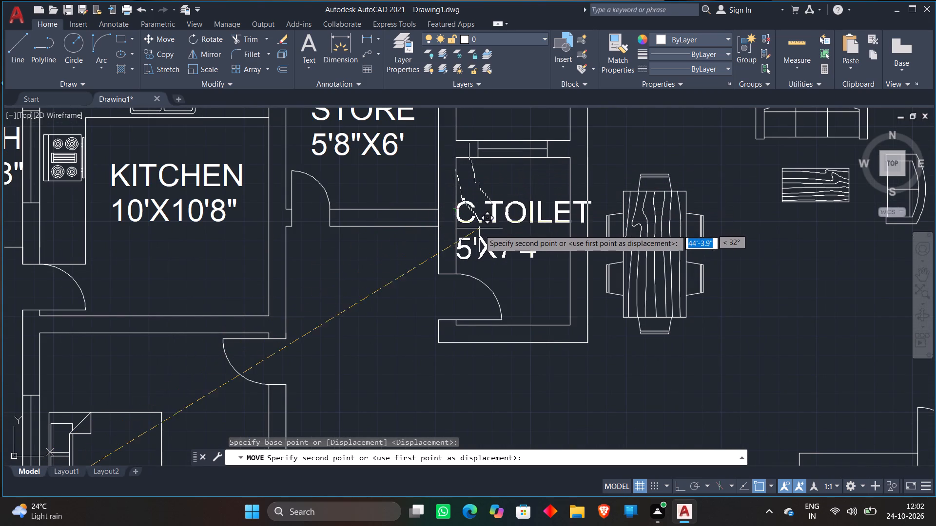
click(480, 230)
Move the DINING 12'X9'4" label from the text list into the open area south of the store and common toilet.
scroll(475, 194, down, 2)
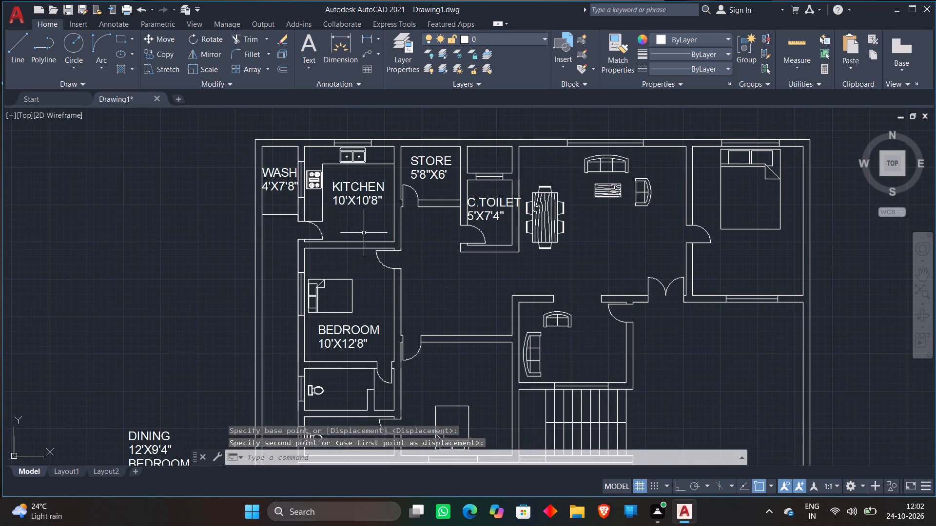
scroll(349, 231, down, 2)
scroll(337, 319, up, 3)
scroll(165, 254, down, 2)
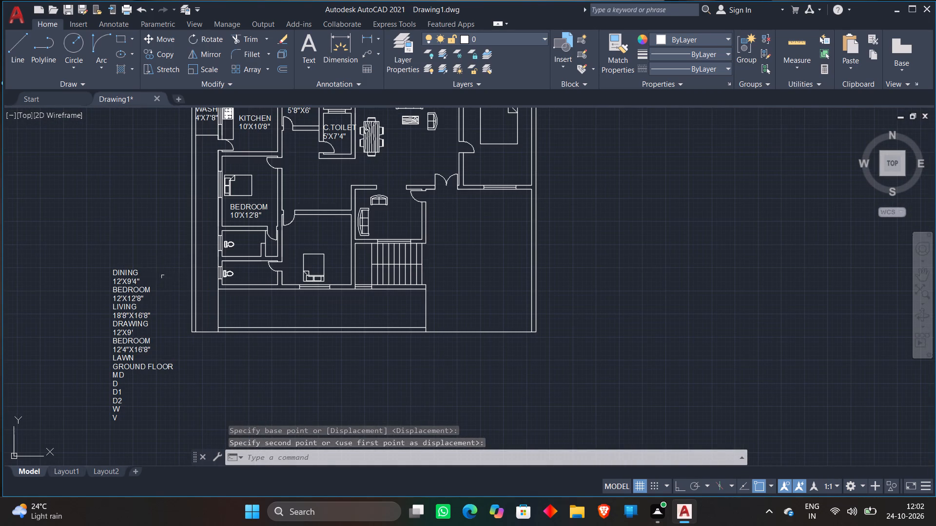
click(158, 284)
click(15, 250)
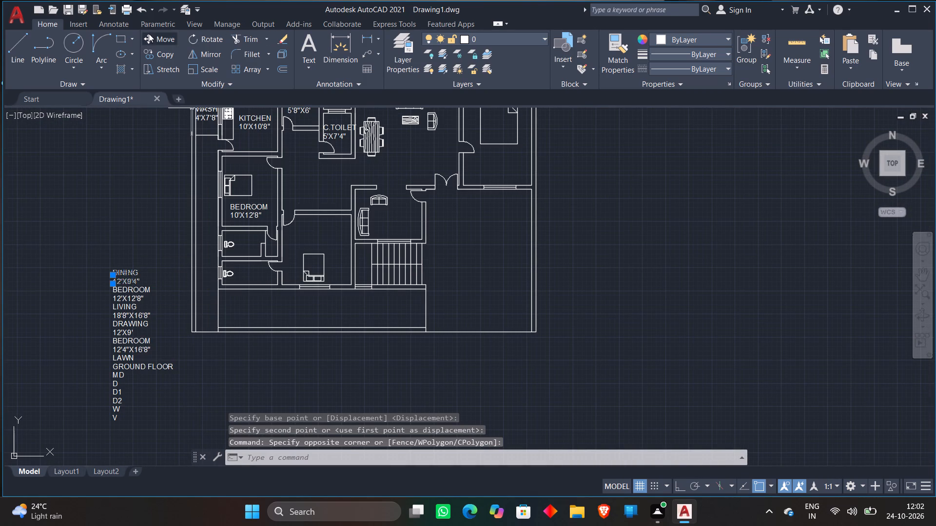
click(149, 34)
click(120, 277)
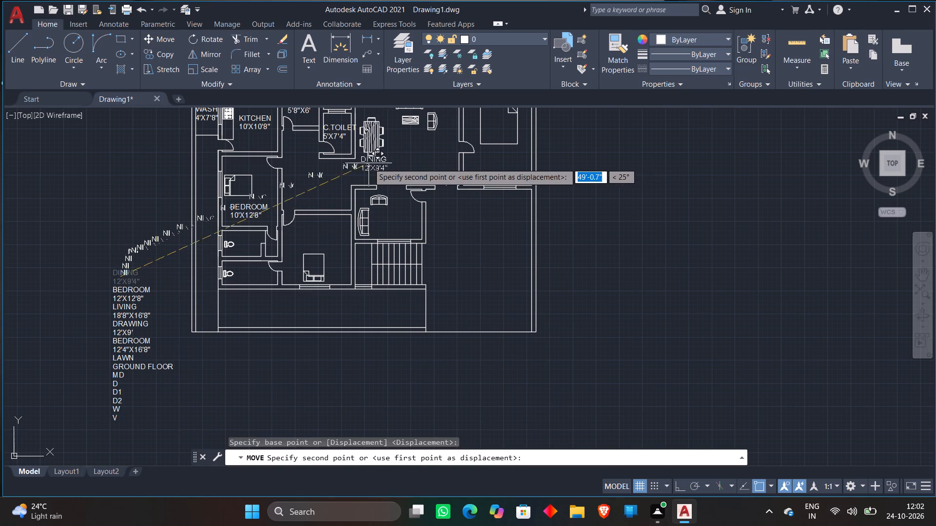
middle_drag(382, 164, 370, 205)
scroll(283, 222, up, 1)
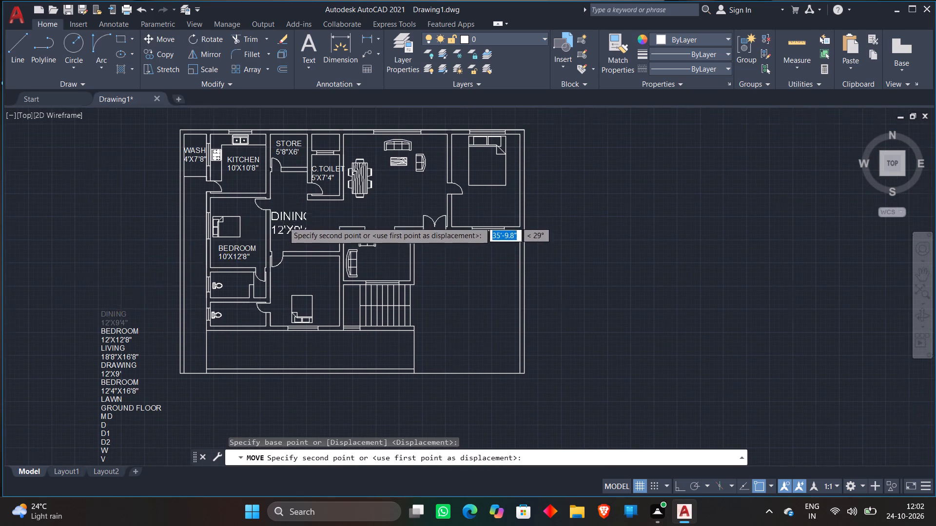
scroll(284, 221, up, 1)
click(323, 208)
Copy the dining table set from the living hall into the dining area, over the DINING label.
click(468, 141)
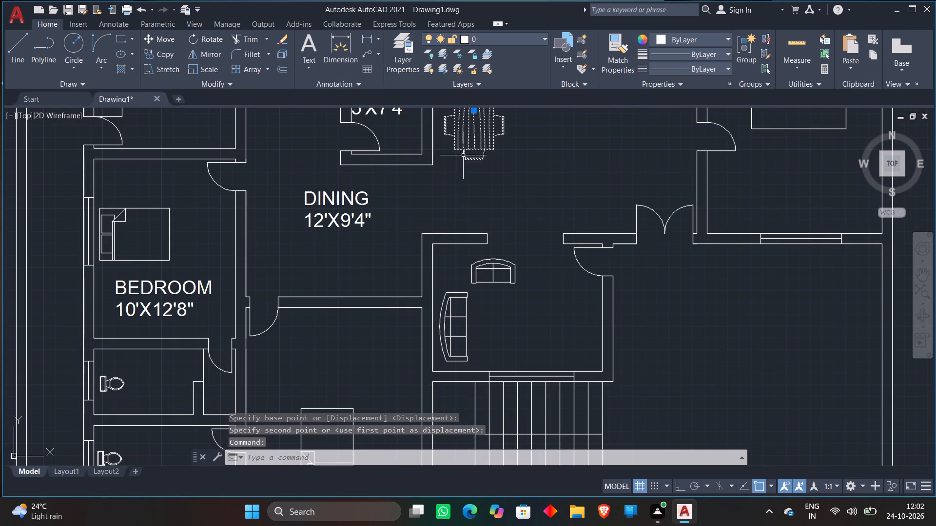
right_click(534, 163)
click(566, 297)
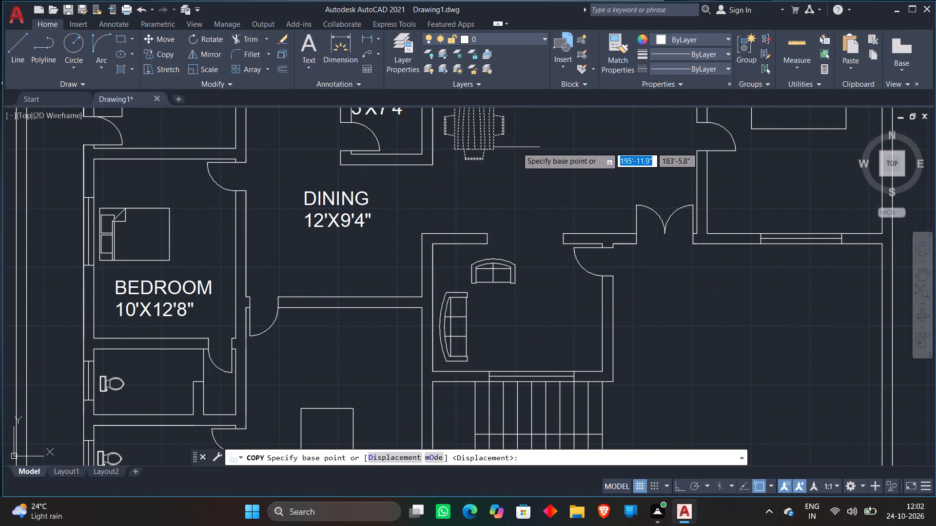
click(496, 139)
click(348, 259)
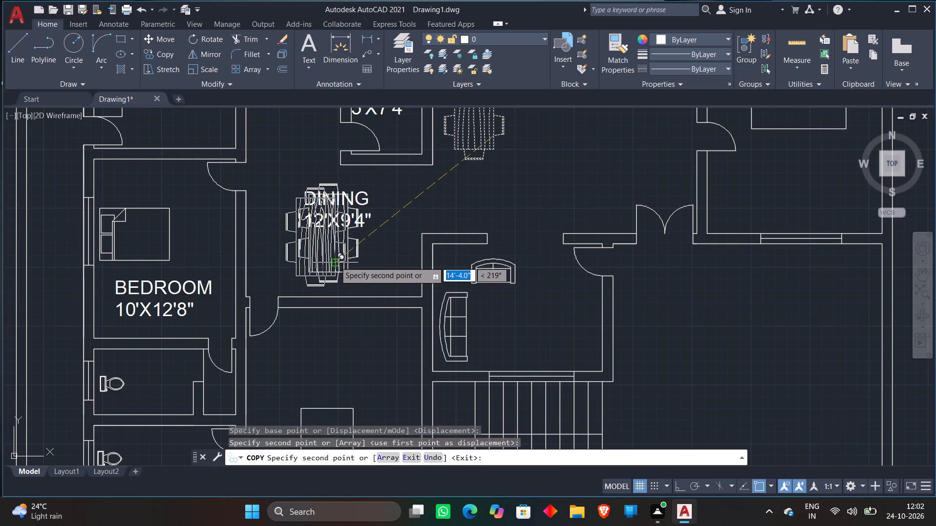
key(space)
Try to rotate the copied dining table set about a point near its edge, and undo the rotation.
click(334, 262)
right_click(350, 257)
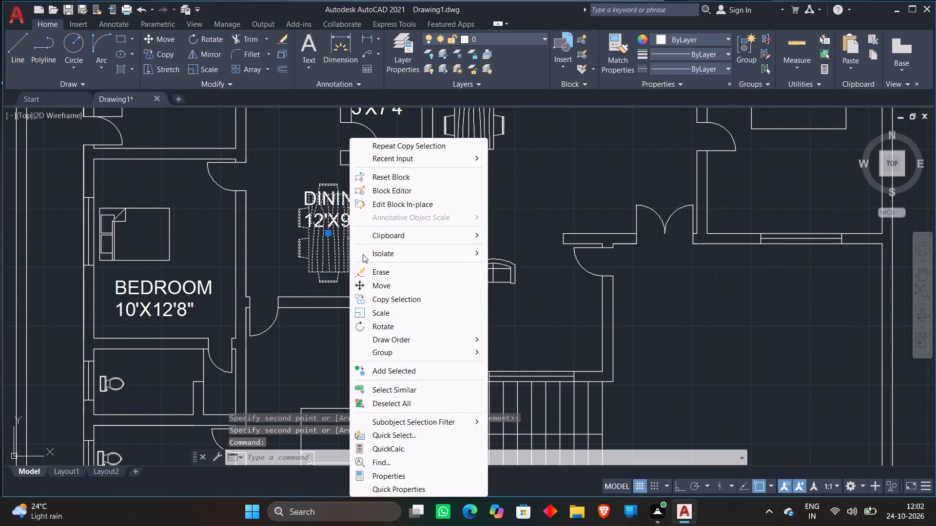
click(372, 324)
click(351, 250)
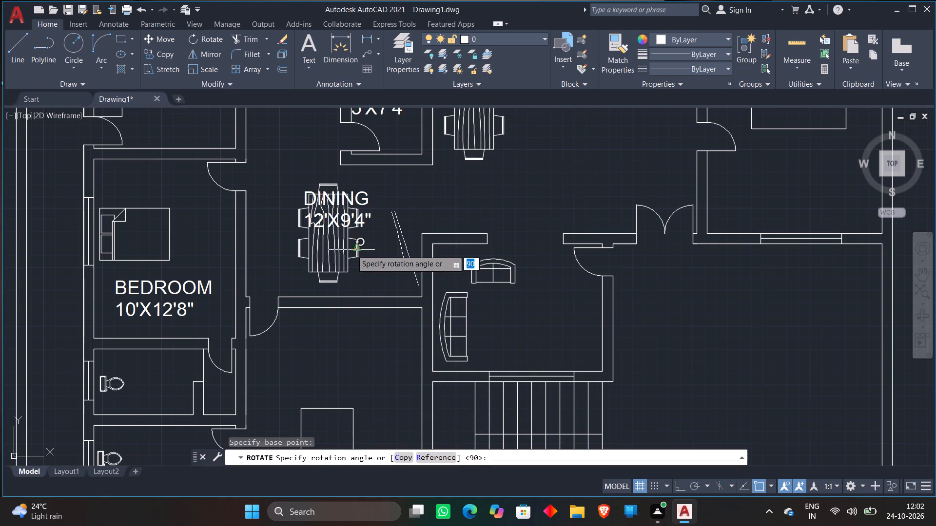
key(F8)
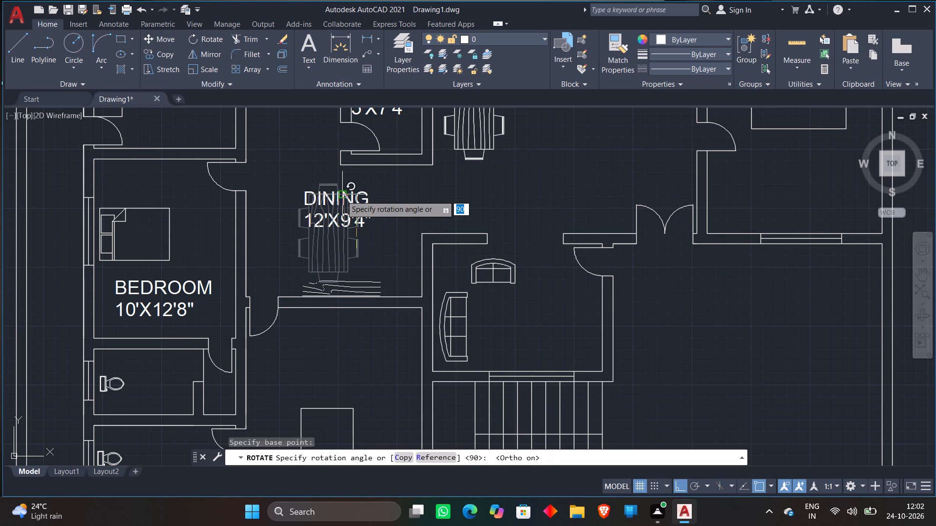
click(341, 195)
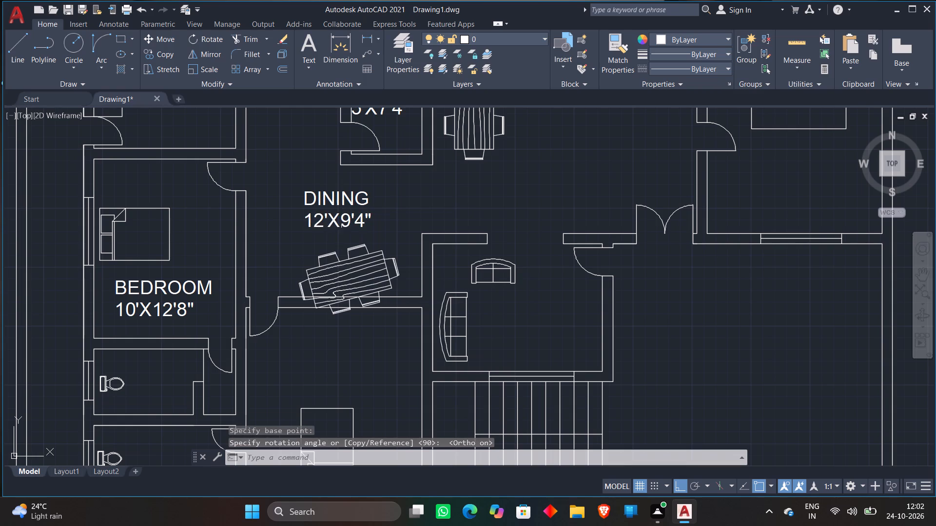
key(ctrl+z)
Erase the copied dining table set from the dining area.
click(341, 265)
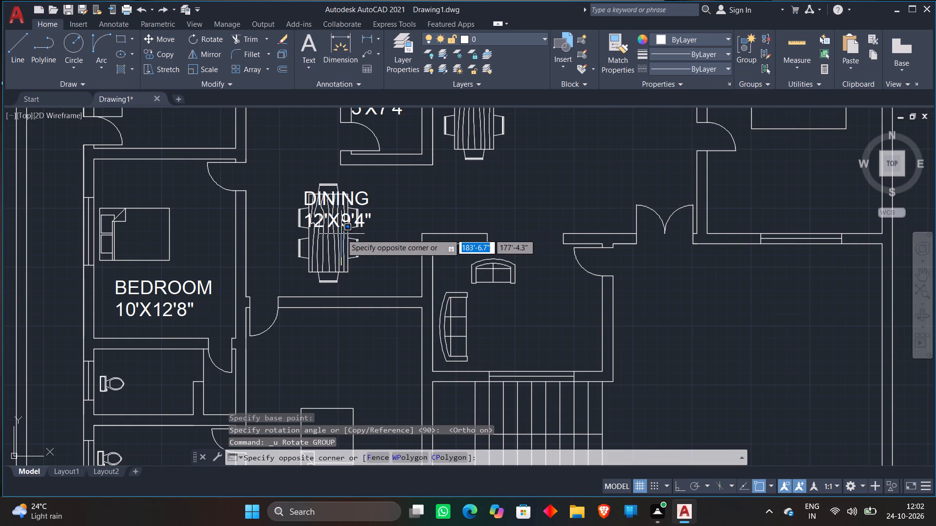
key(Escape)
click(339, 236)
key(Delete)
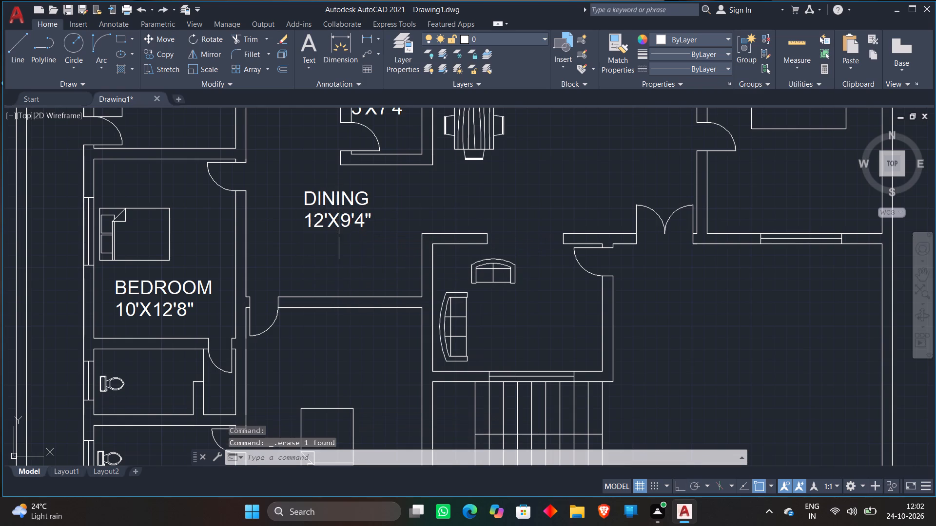
Move the original dining table set from the living hall into the dining area.
click(478, 142)
click(469, 141)
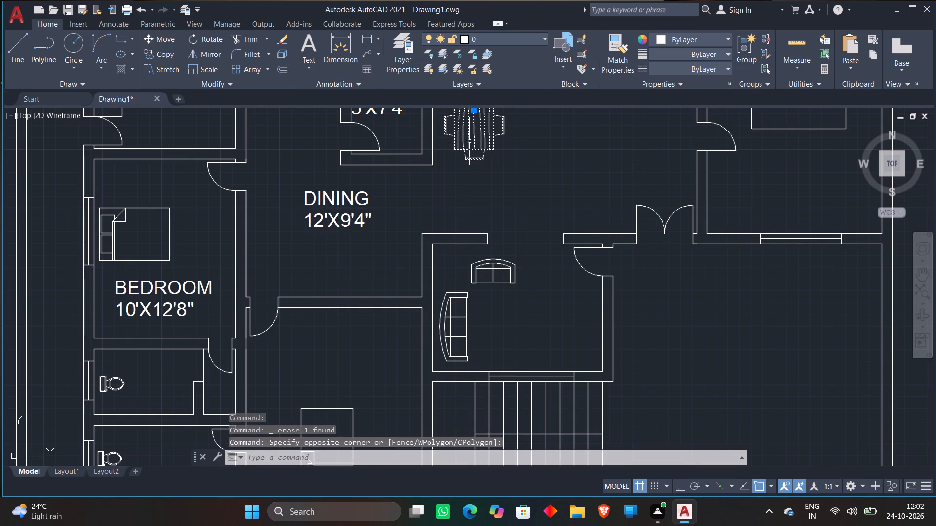
text(M)
key(space)
click(473, 145)
click(337, 261)
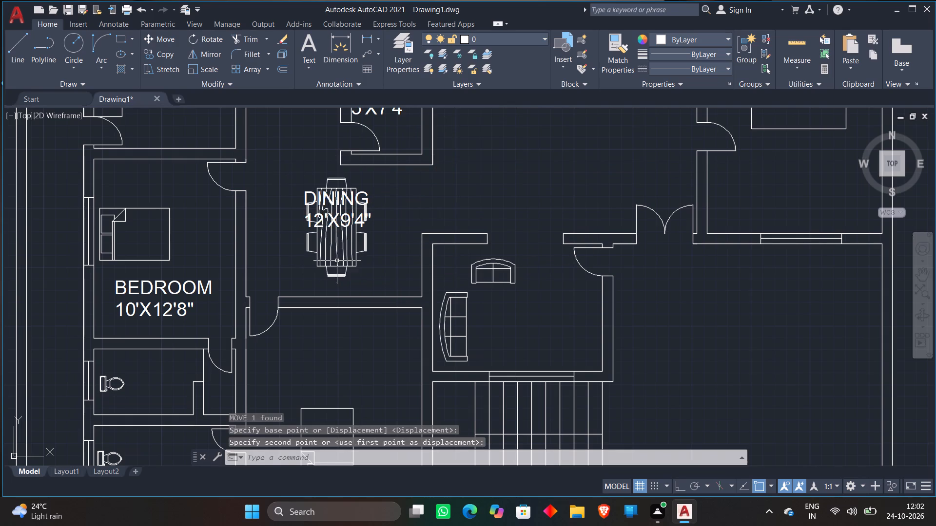
Rotate the dining table set 90° so that its long side runs east-west.
click(341, 270)
click(295, 249)
right_click(334, 246)
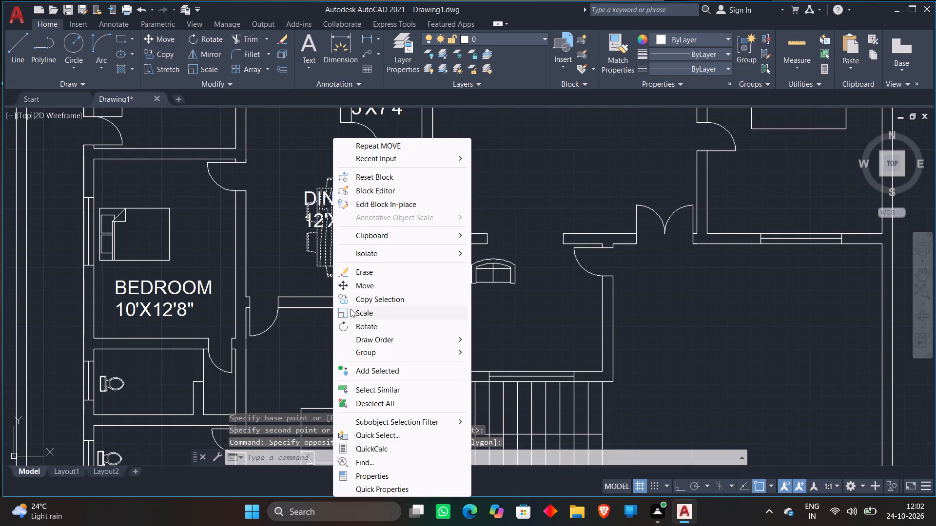
click(348, 326)
click(335, 277)
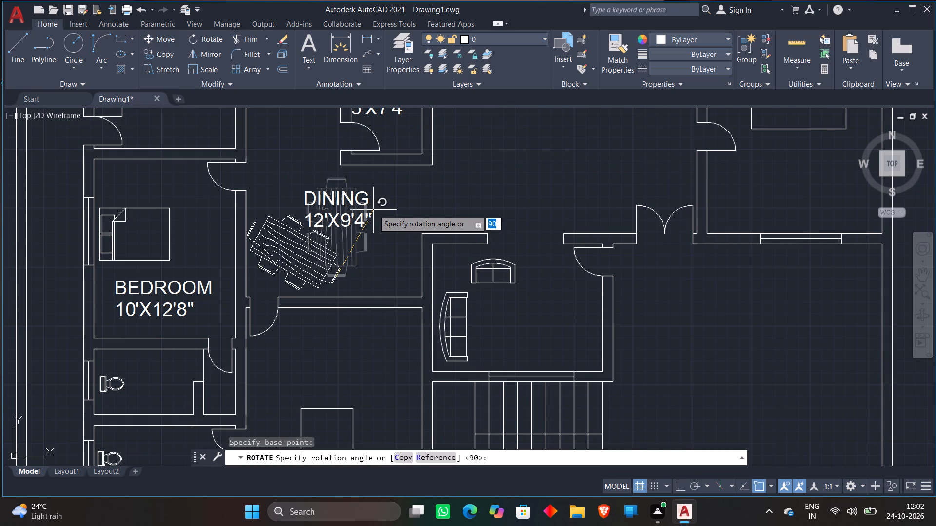
key(F8)
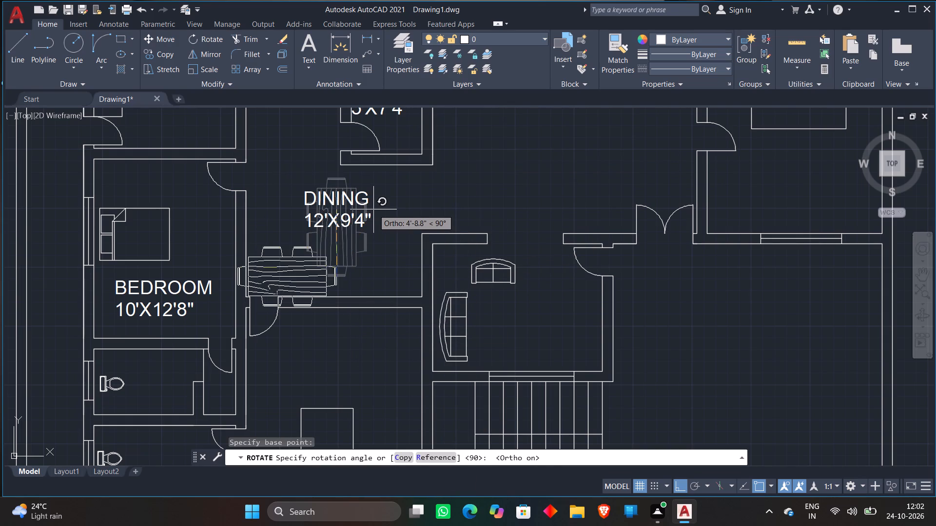
click(373, 209)
Move the rotated dining table set clear of the walls, just below the DINING 12'X9'4" label.
click(279, 263)
click(269, 257)
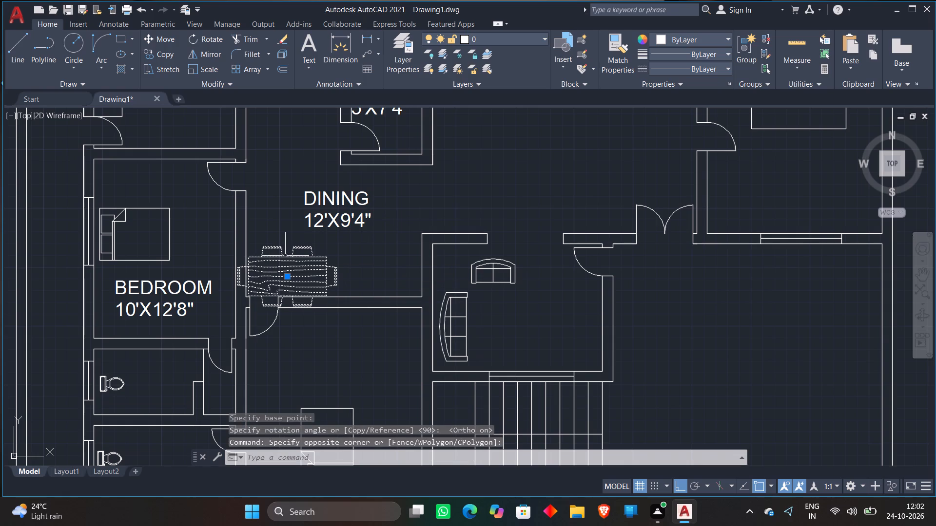
key(m)
key(space)
click(285, 279)
scroll(331, 256, up, 2)
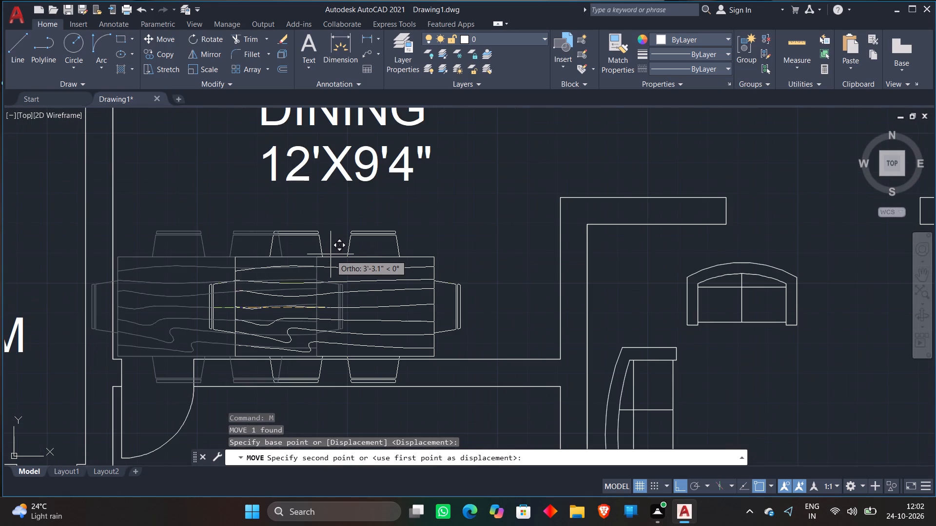
key(F8)
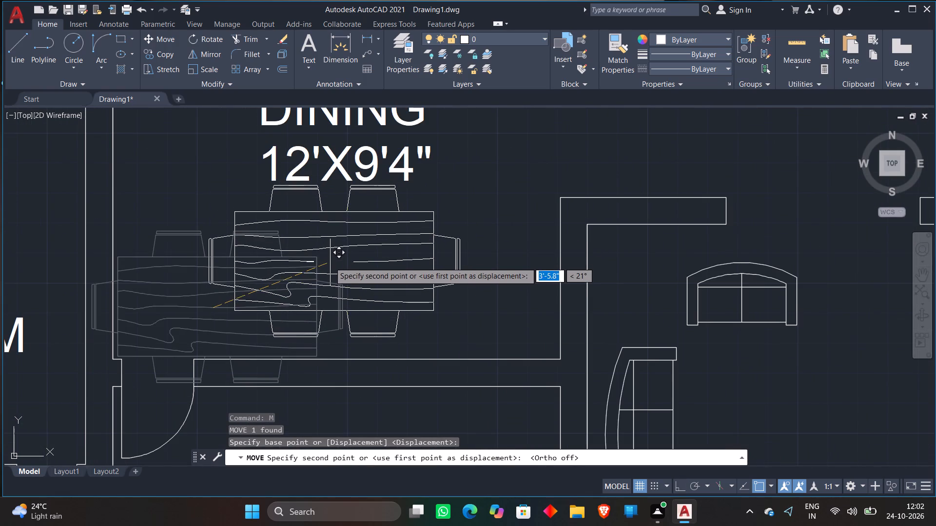
click(329, 268)
Move the BEDROOM 12'X12'8" label from the text list into the bedroom south of the dining area, above the bed.
scroll(433, 210, down, 4)
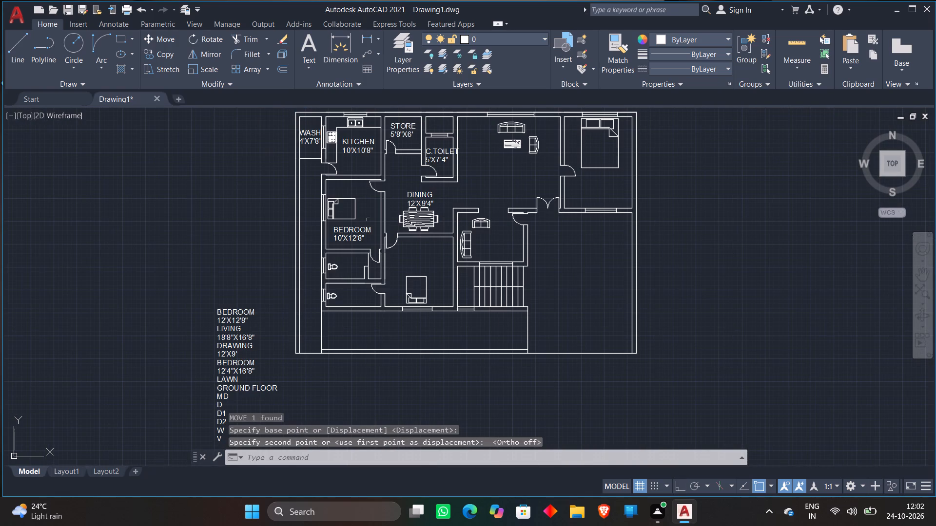
scroll(241, 311, up, 2)
click(254, 339)
click(41, 263)
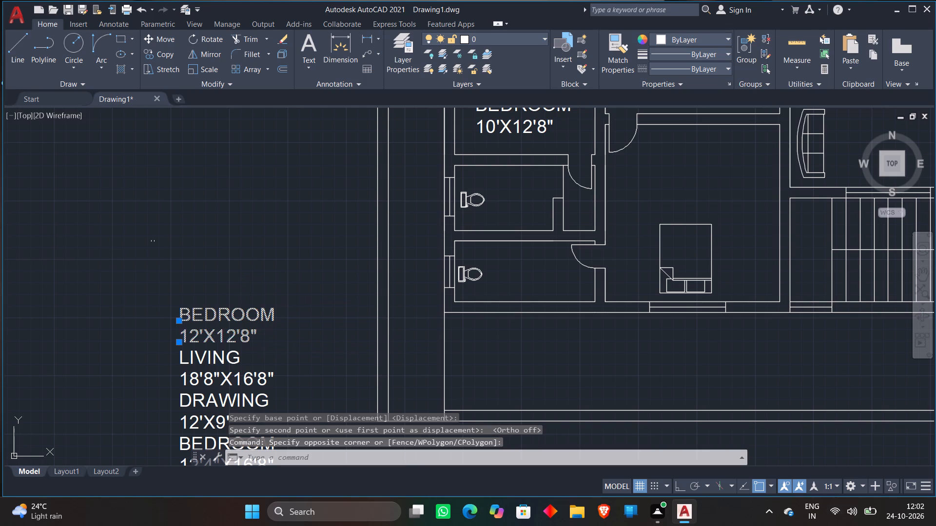
key(m)
key(space)
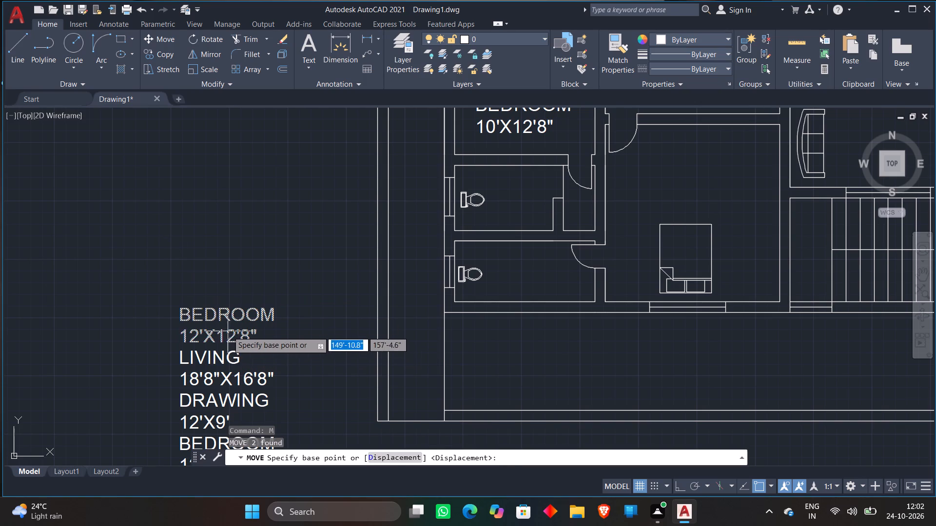
click(227, 331)
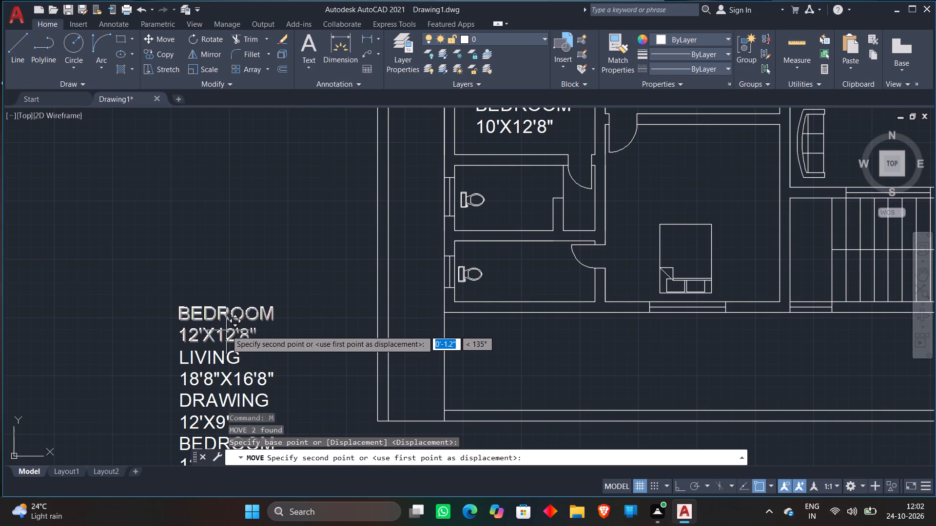
click(689, 194)
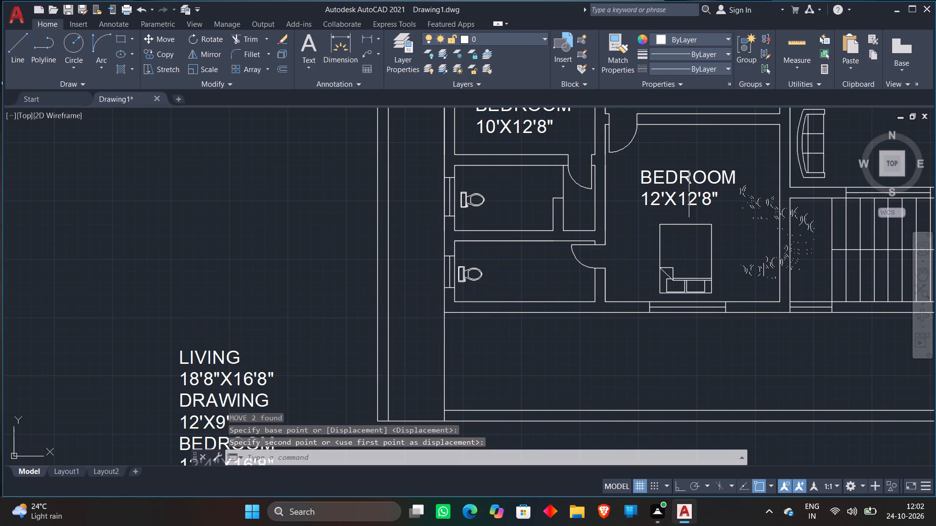
Move the LIVING 18'8"X16'8" label from the text list into the middle of the living hall, south of the sofa set.
scroll(275, 346, down, 1)
click(282, 367)
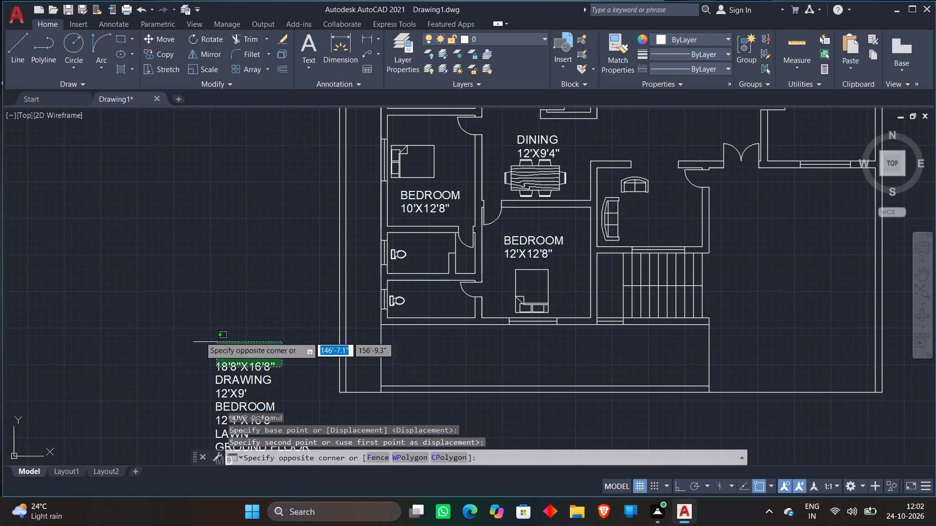
click(164, 328)
click(155, 34)
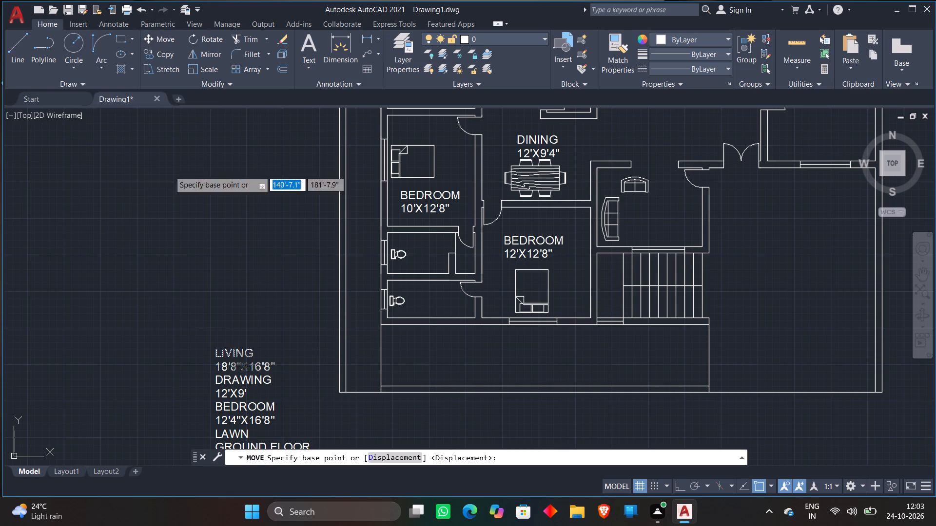
click(223, 356)
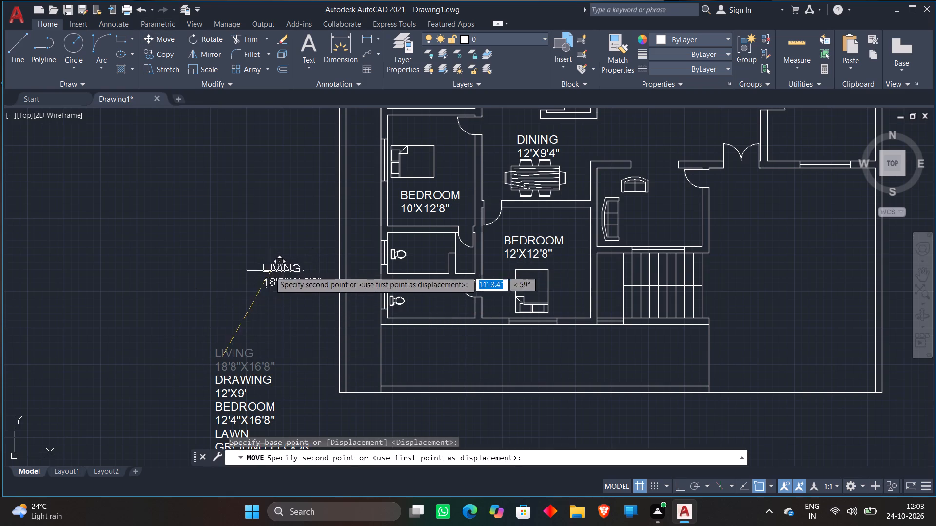
scroll(260, 274, down, 1)
scroll(481, 162, up, 2)
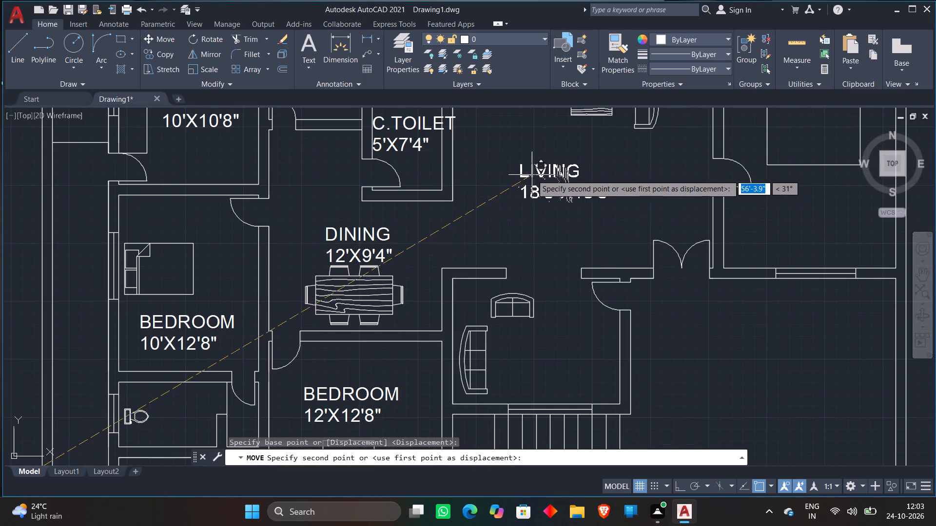
click(532, 174)
Move the DRAWING 12'X9' label from the text list into the room north of the staircase, beside the long sofa.
scroll(541, 168, down, 2)
click(283, 355)
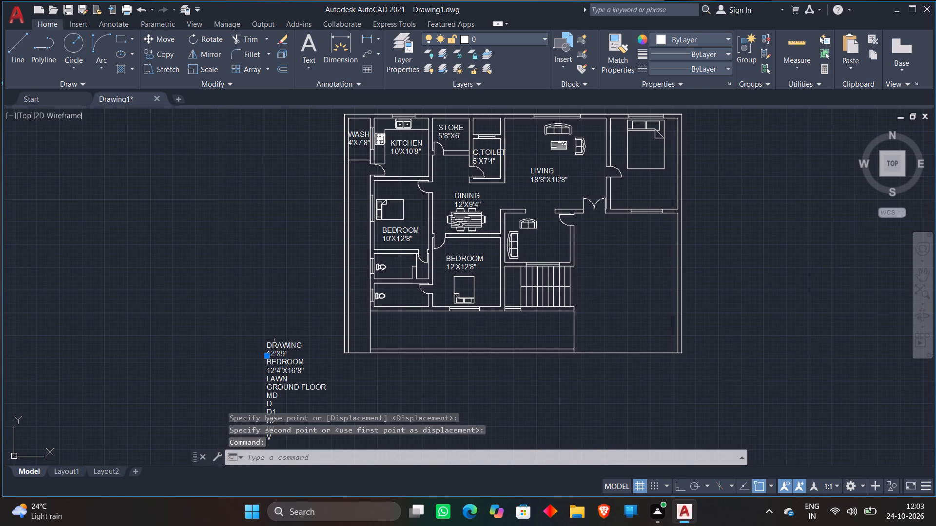
click(275, 339)
click(268, 341)
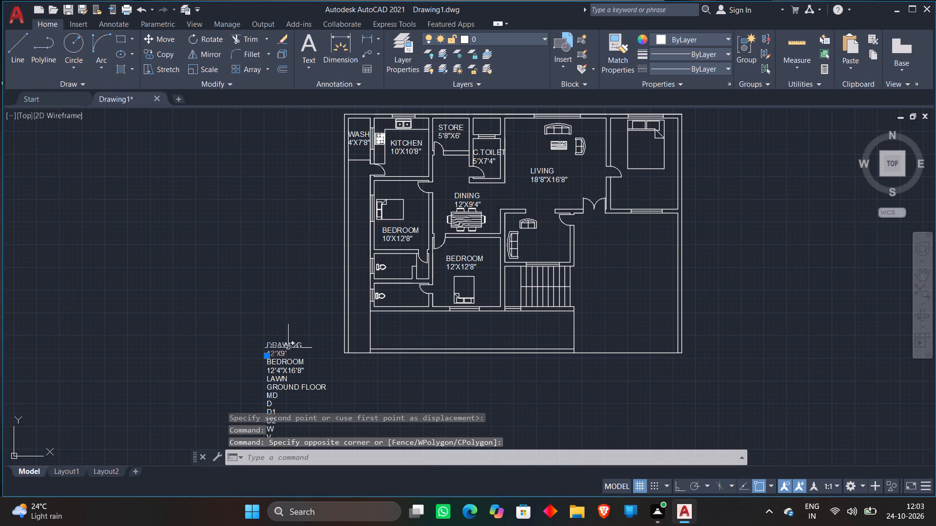
click(289, 348)
click(151, 40)
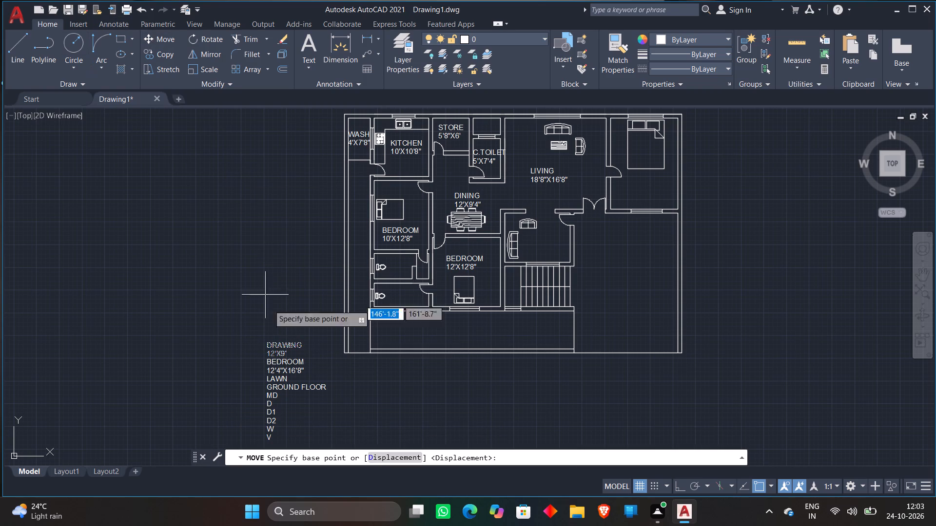
click(278, 346)
scroll(489, 231, up, 3)
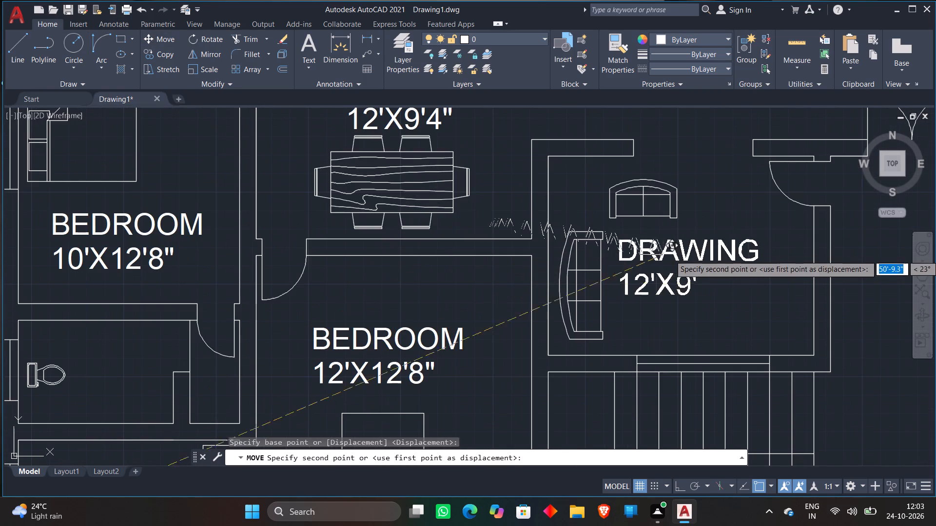
click(673, 264)
Move the BEDROOM 12'4"X16'8" label from the text list into the northeast bedroom, just below the bed.
scroll(681, 238, down, 3)
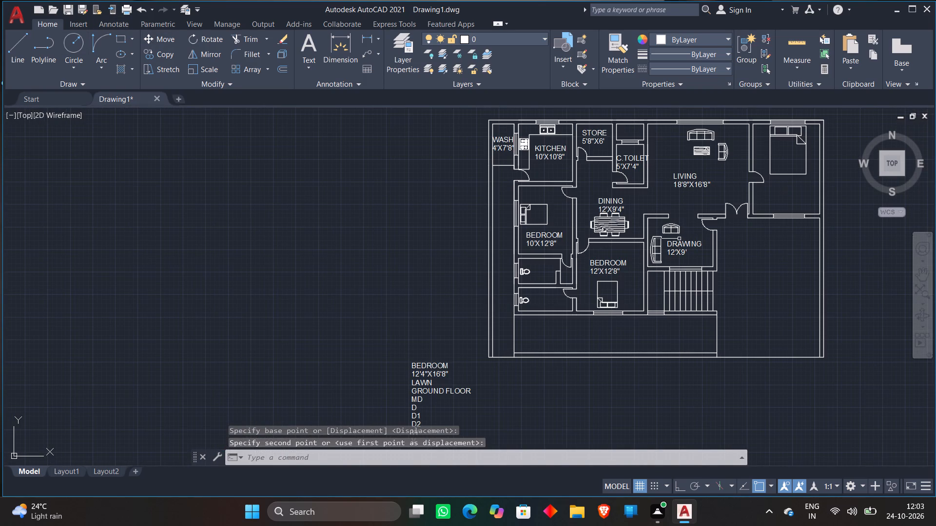
click(459, 375)
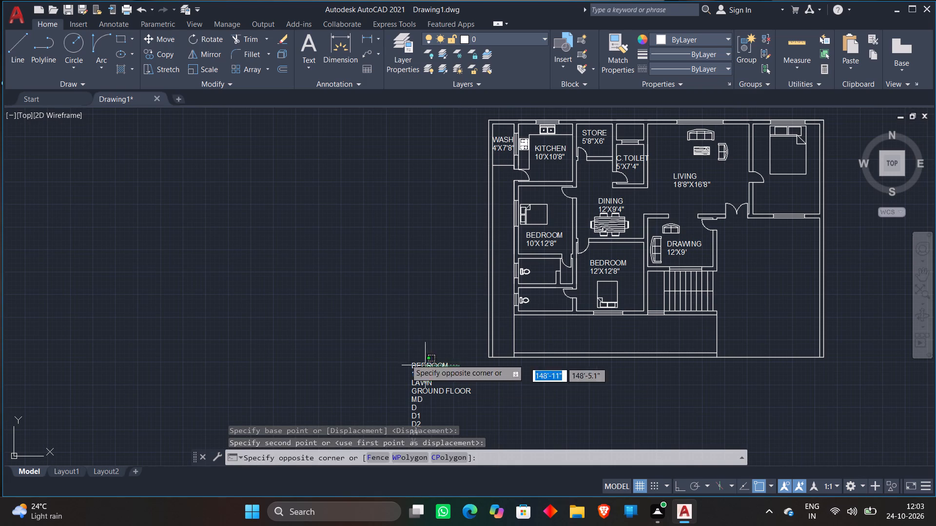
click(357, 342)
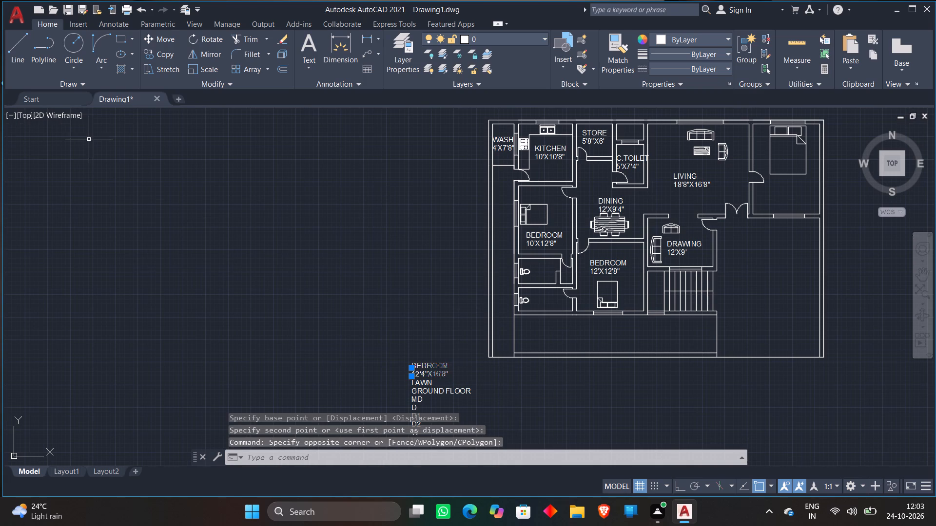
click(167, 34)
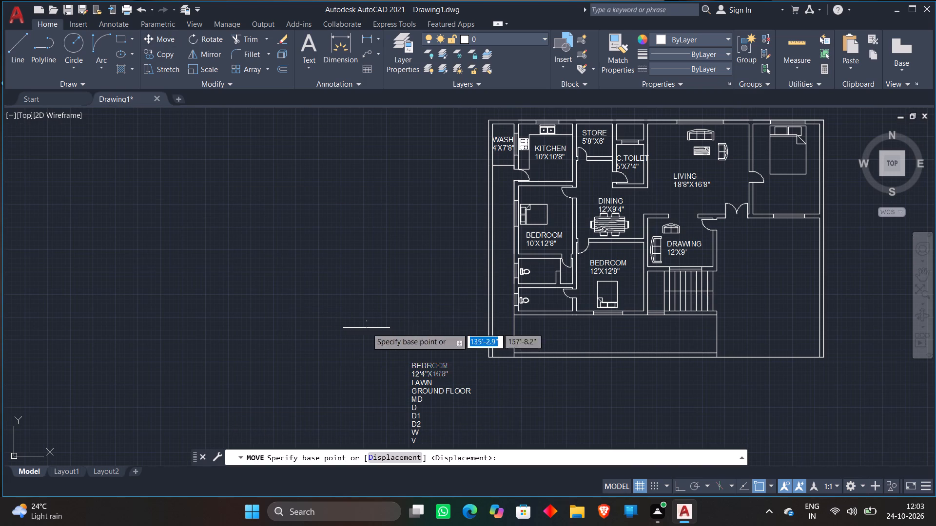
click(429, 370)
scroll(789, 182, up, 1)
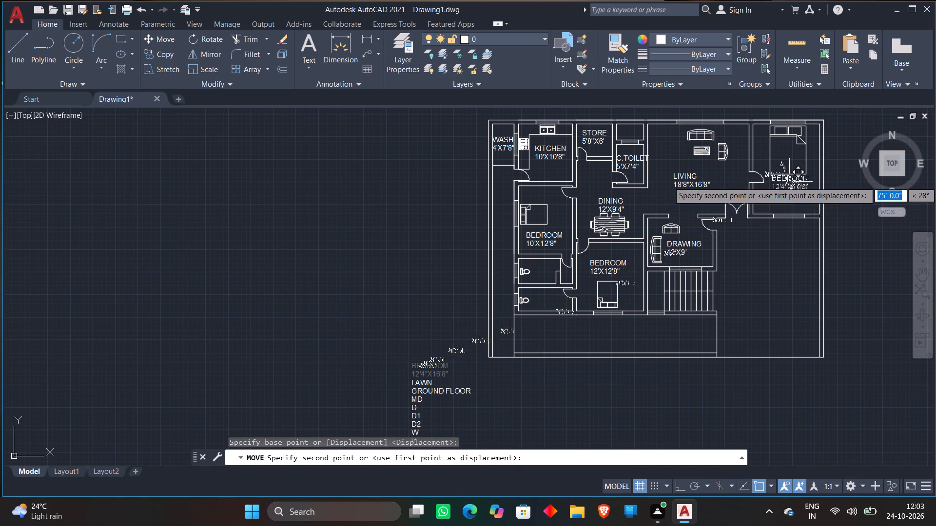
scroll(789, 182, up, 1)
click(779, 207)
Move the LAWN label from the text list into the long strip south of the BEDROOM 12'X12'8" room.
scroll(756, 228, down, 1)
scroll(525, 302, down, 2)
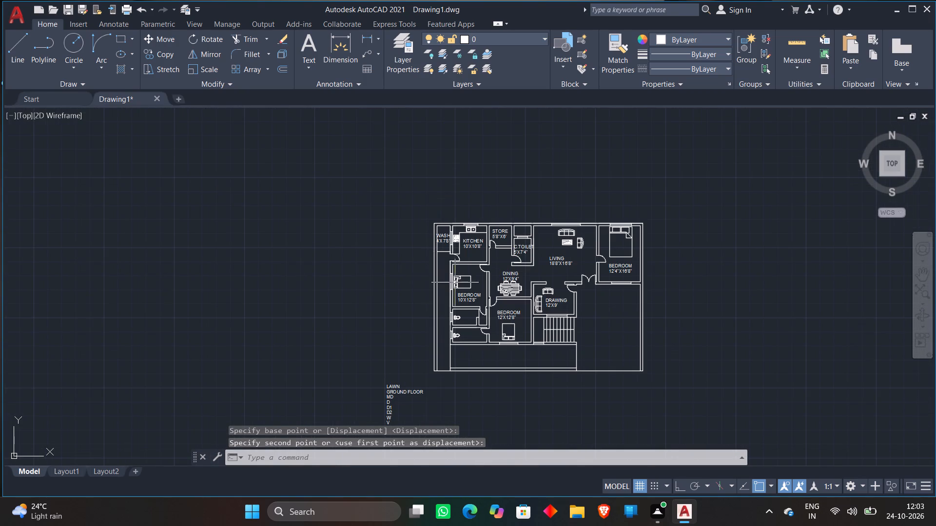
middle_drag(344, 296, 240, 244)
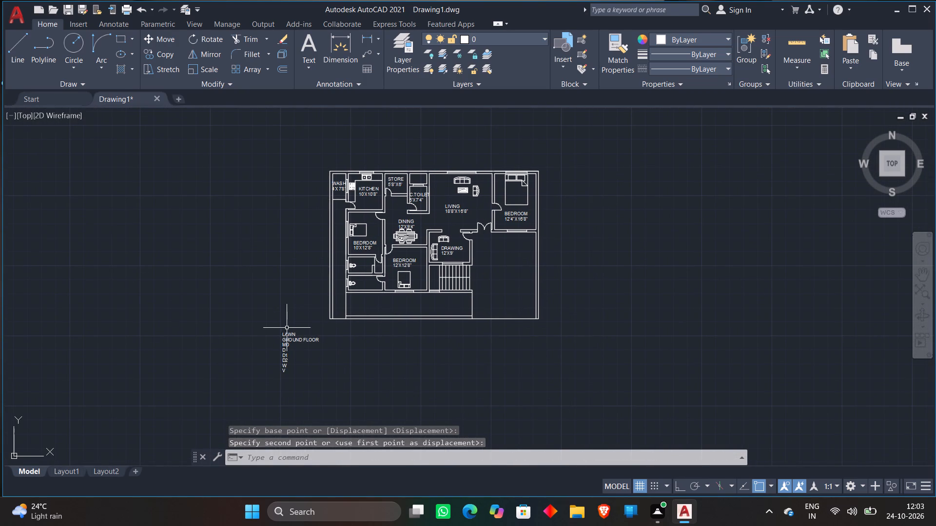
click(290, 335)
click(159, 40)
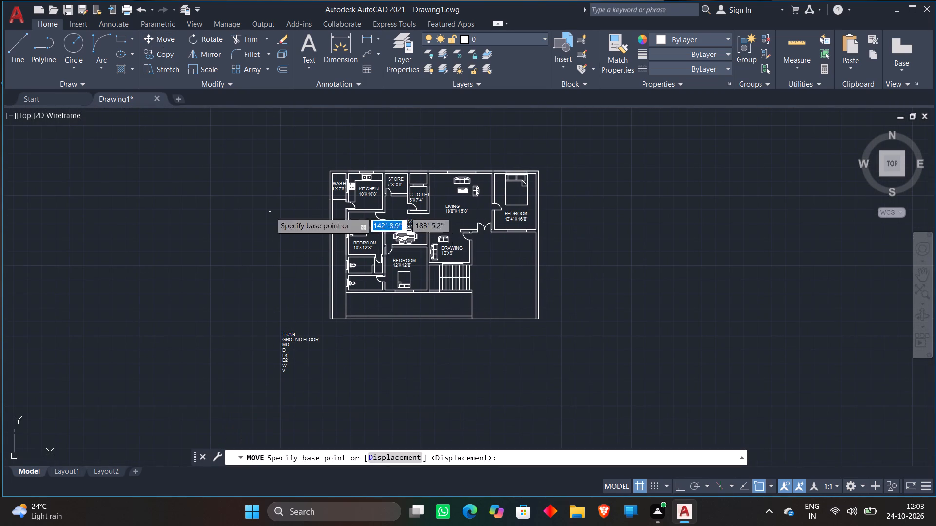
click(288, 336)
scroll(395, 313, up, 3)
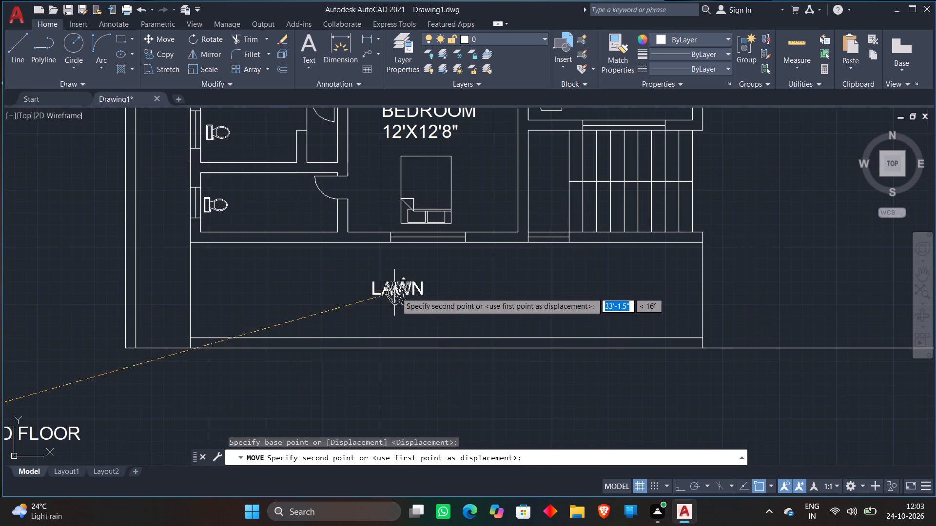
click(399, 292)
Move the GROUND FLOOR label from the text list to below the plan's south boundary, near its middle, as the title.
scroll(417, 282, down, 3)
click(327, 319)
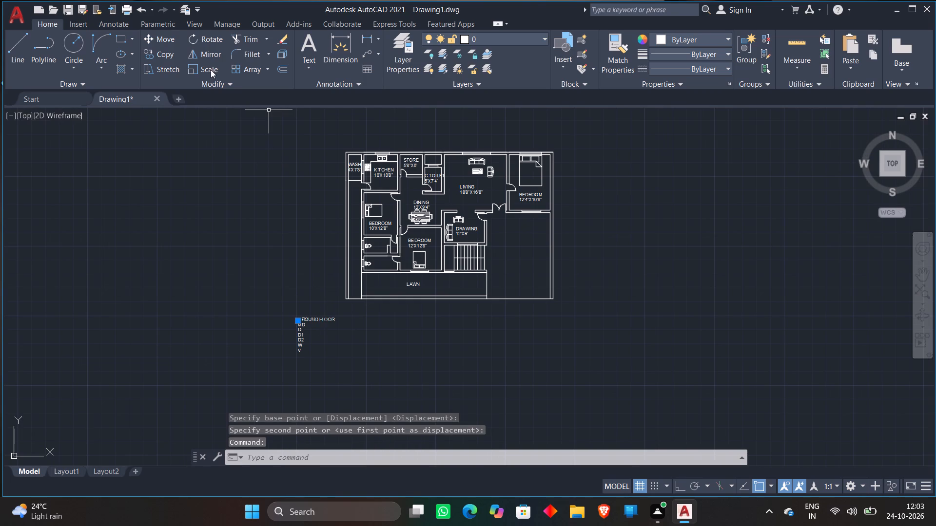
click(158, 38)
click(322, 319)
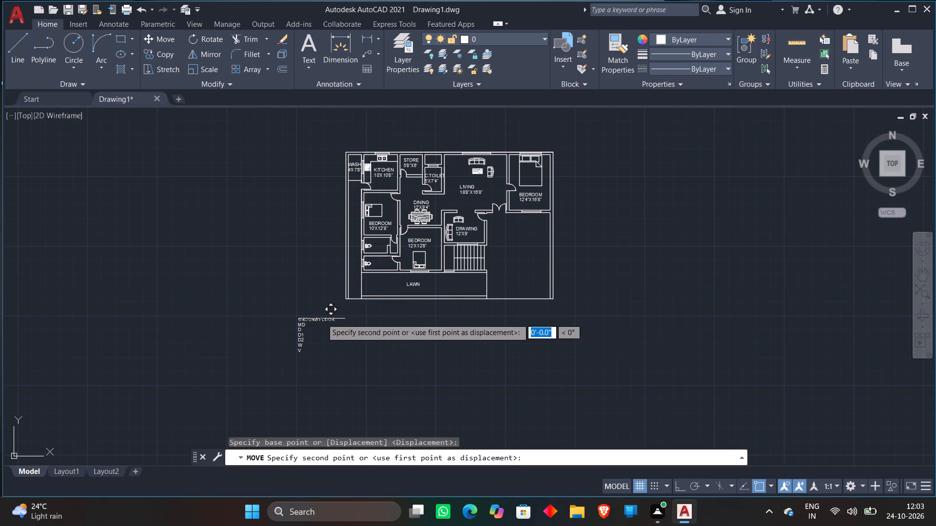
scroll(451, 324, up, 2)
click(467, 297)
Move the MD label from the text list to just below the double-leaf main door of the living hall.
scroll(235, 314, down, 1)
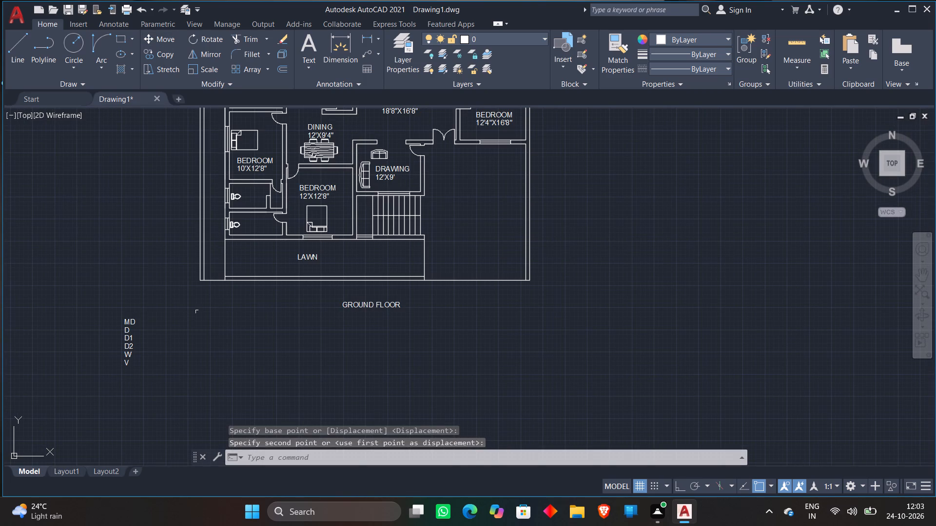
click(132, 321)
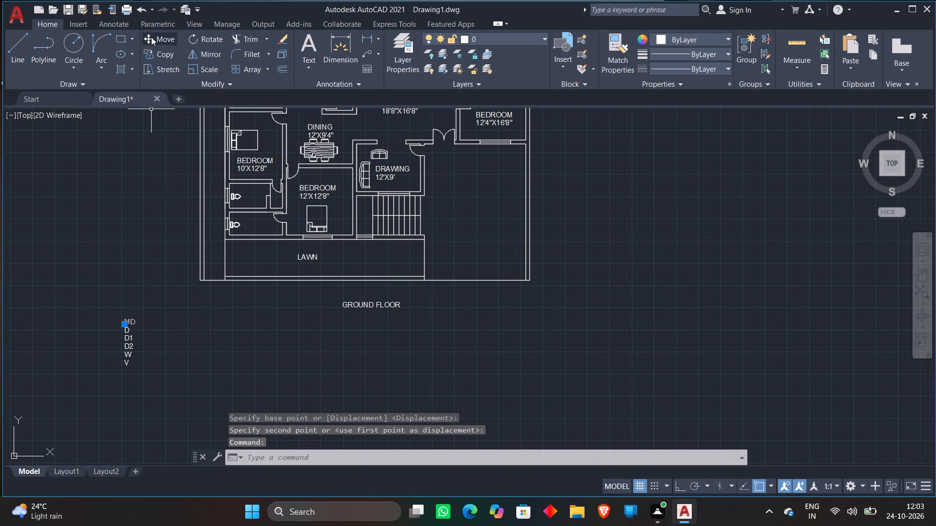
click(151, 37)
click(129, 323)
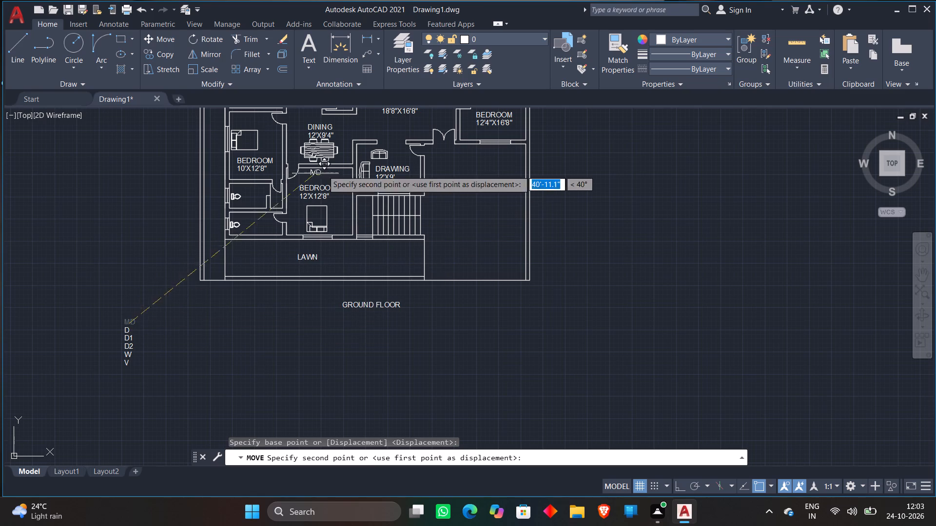
scroll(436, 152, up, 3)
middle_drag(447, 151, 433, 203)
scroll(433, 197, up, 2)
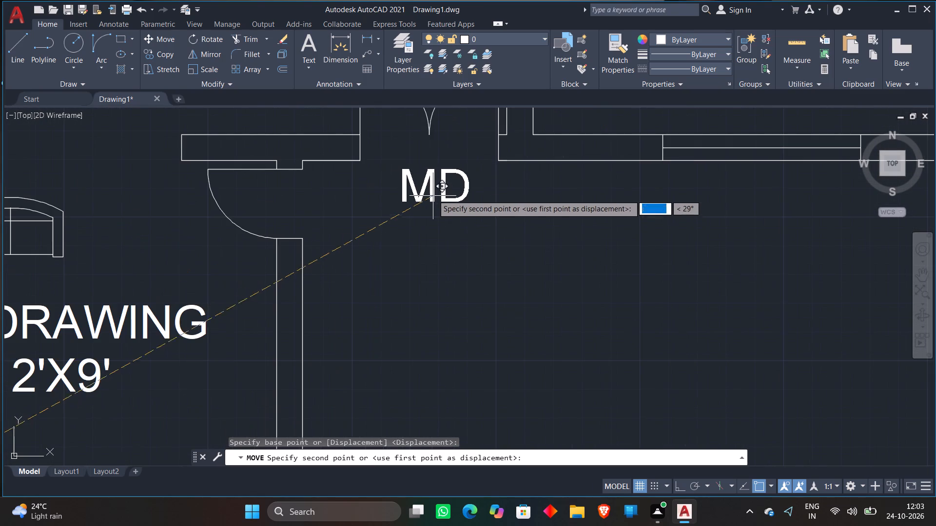
click(422, 169)
Move the D label from the text list to the door at the drawing room's northeast corner.
scroll(433, 168, down, 3)
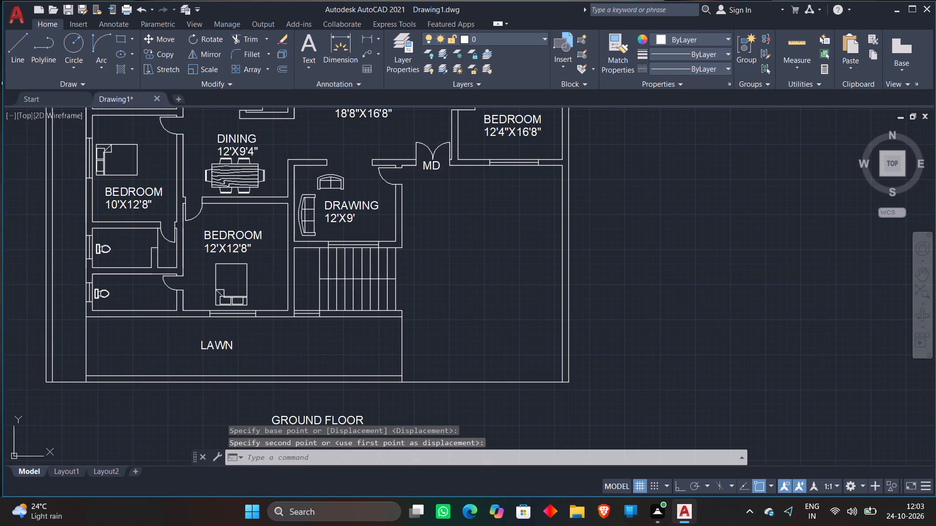
scroll(199, 264, down, 2)
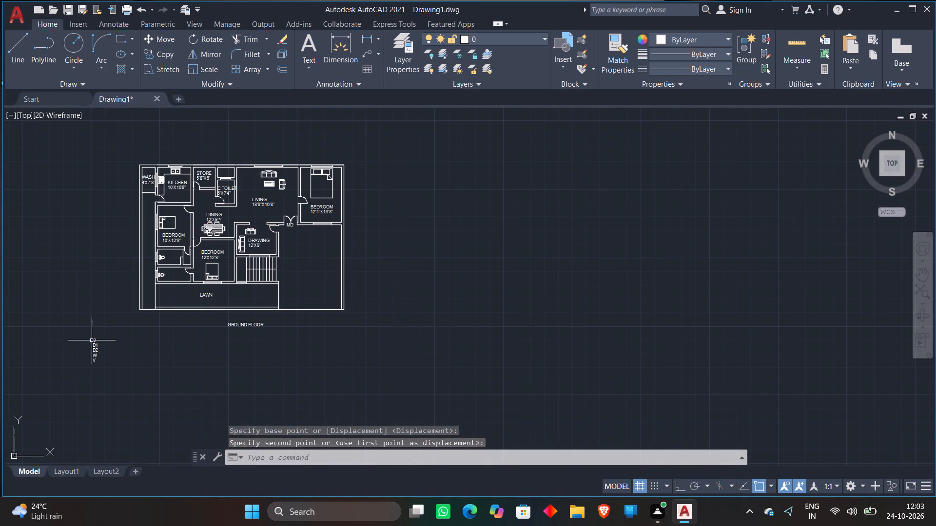
click(95, 339)
click(147, 42)
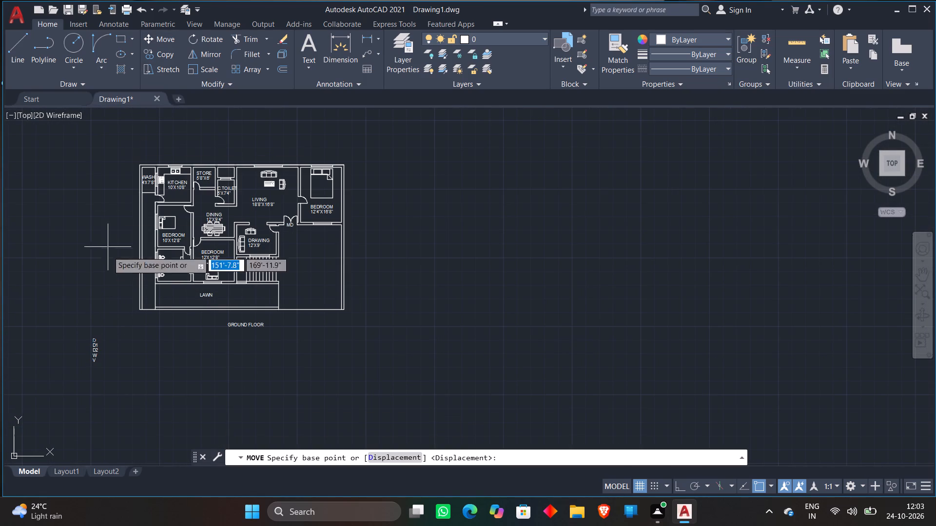
scroll(105, 322, up, 1)
click(85, 351)
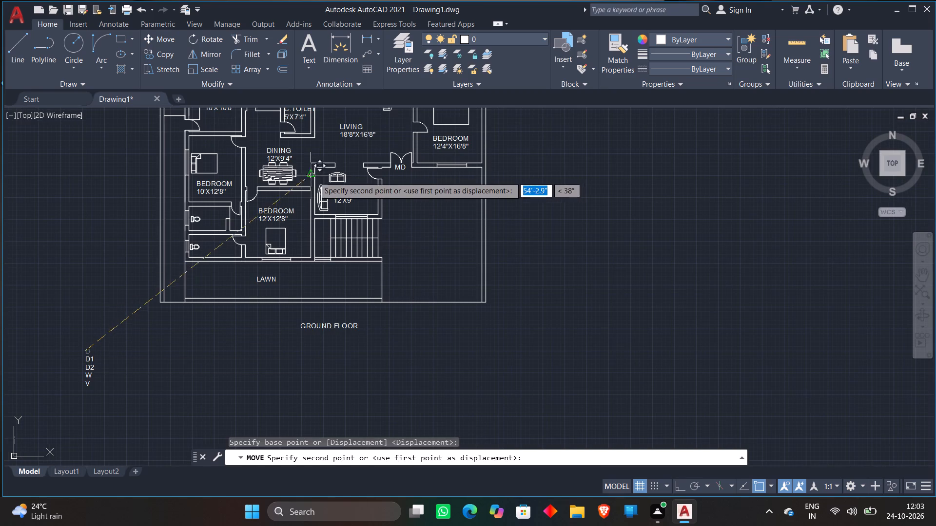
scroll(370, 177, up, 4)
click(404, 158)
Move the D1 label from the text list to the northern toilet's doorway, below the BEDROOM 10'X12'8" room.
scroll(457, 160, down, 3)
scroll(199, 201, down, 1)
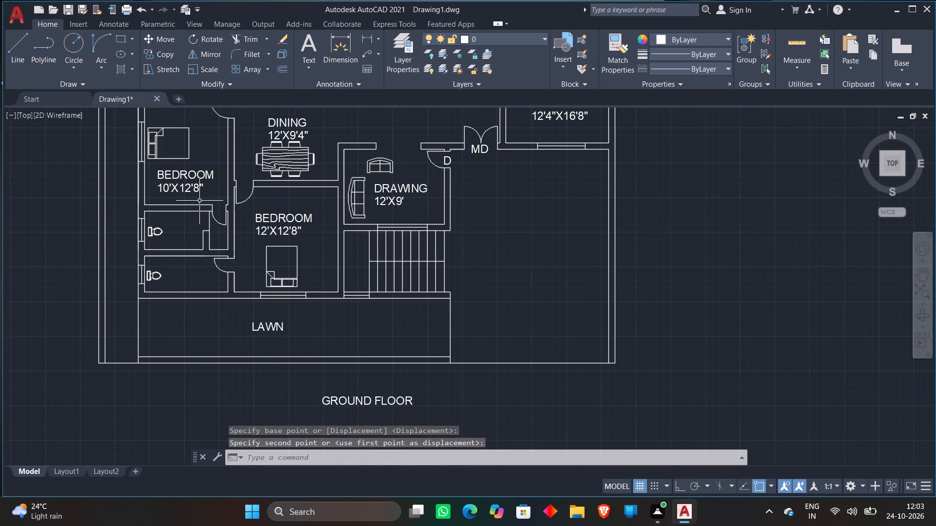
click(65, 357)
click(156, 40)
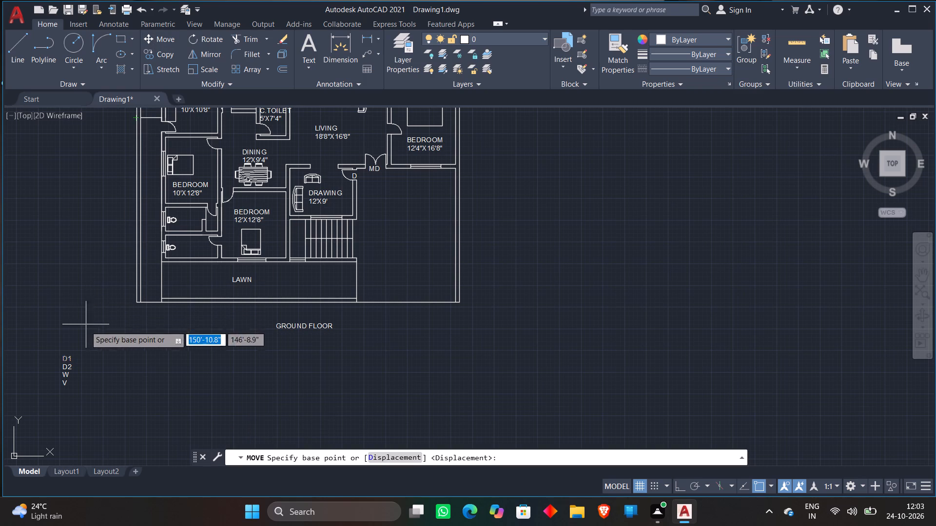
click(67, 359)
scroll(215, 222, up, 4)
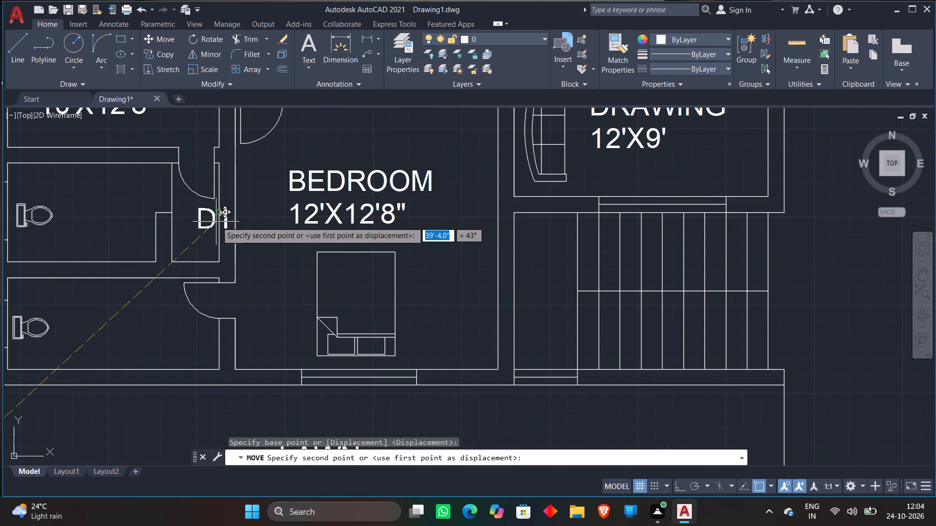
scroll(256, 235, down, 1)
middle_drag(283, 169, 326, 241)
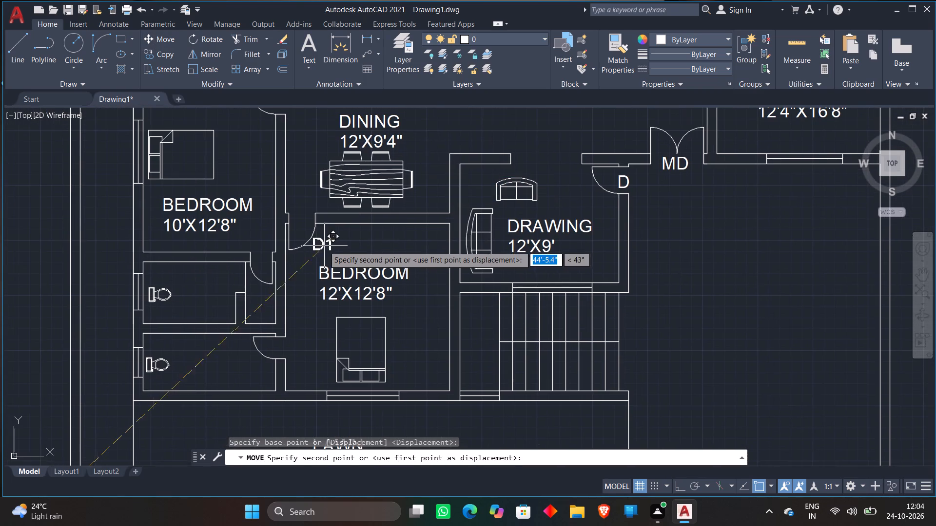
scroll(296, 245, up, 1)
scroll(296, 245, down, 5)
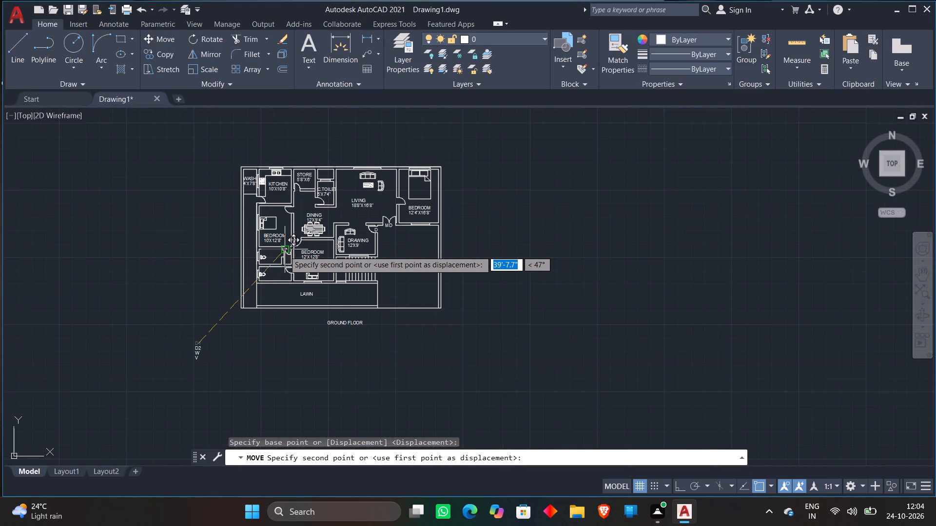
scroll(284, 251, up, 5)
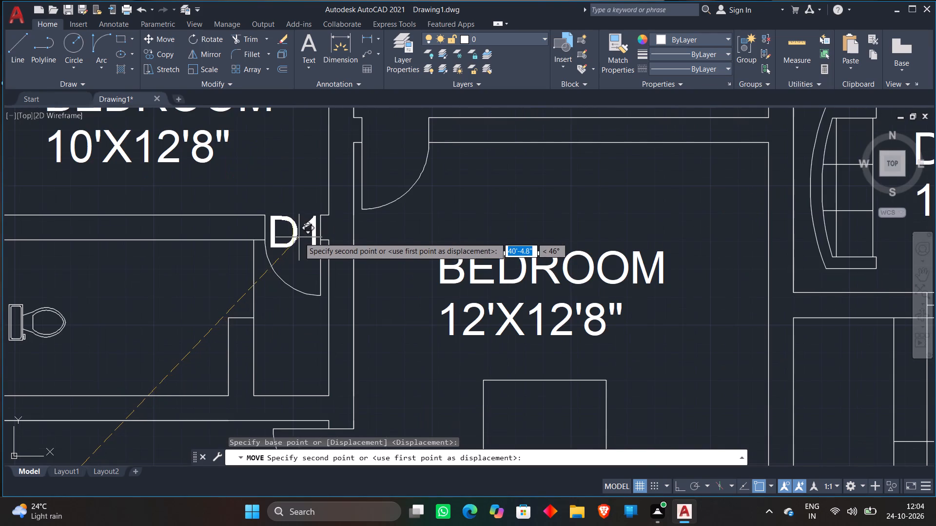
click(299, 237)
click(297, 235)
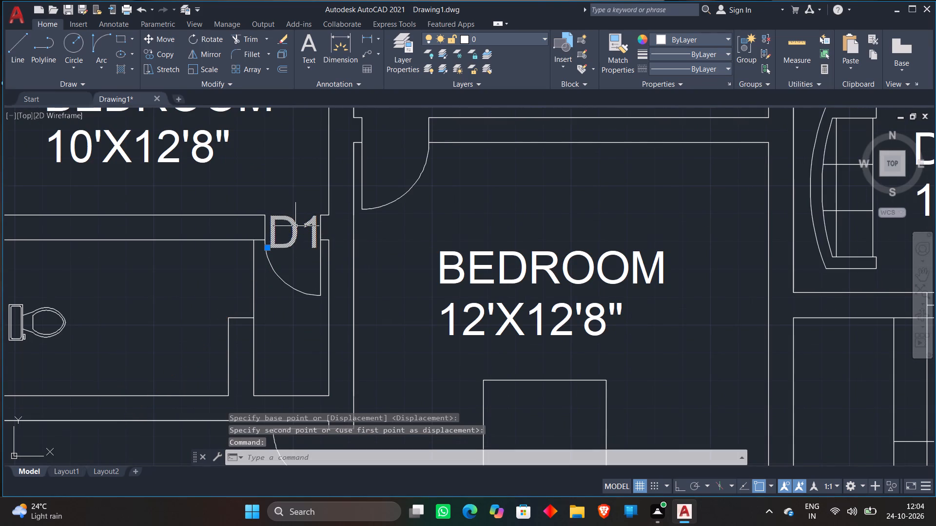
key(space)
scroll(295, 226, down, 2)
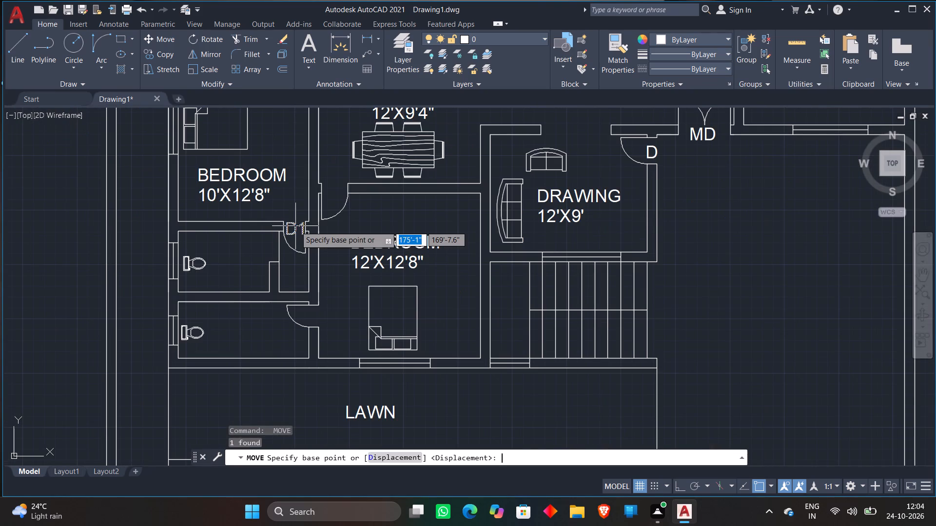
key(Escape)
Move the D2 label from the text list to the southern toilet's door, beside the BEDROOM 12'X12'8" room.
scroll(295, 225, down, 4)
scroll(244, 279, up, 3)
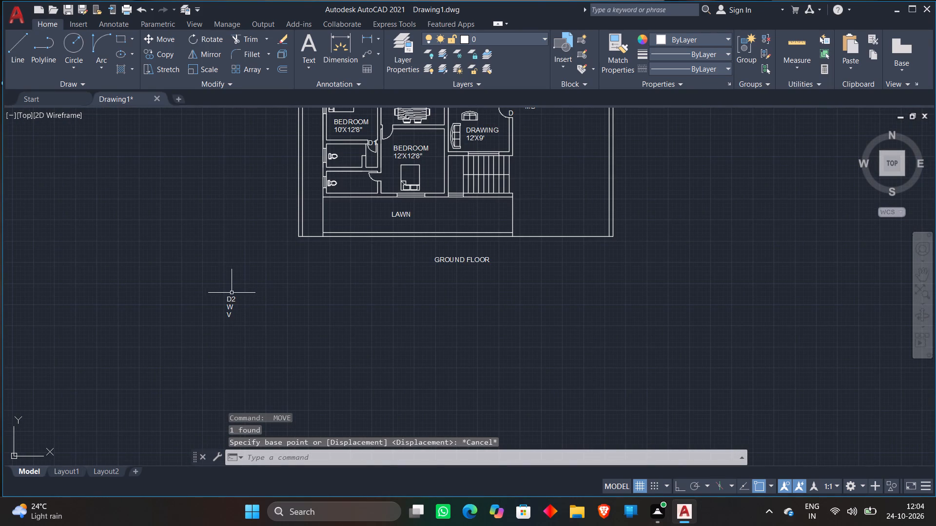
click(226, 298)
key(m)
key(space)
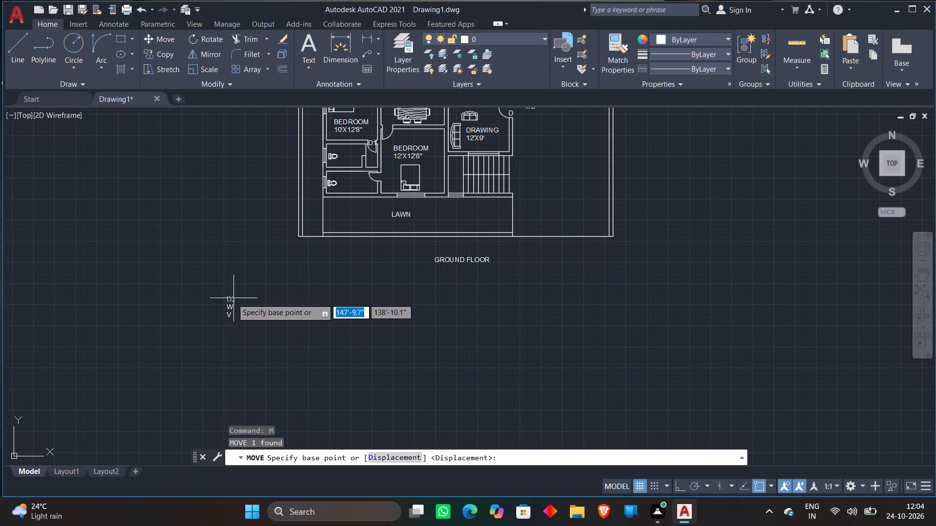
click(230, 299)
middle_drag(234, 273, 219, 345)
scroll(371, 254, up, 3)
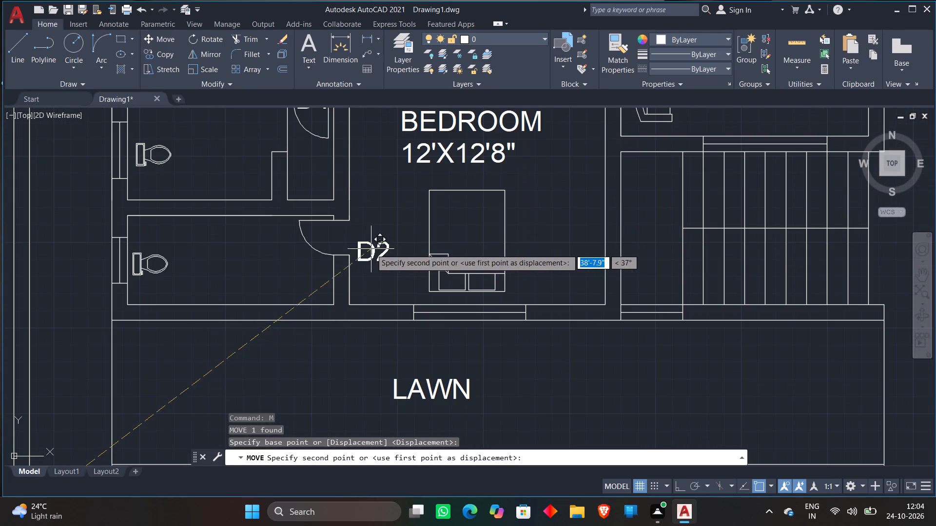
click(338, 236)
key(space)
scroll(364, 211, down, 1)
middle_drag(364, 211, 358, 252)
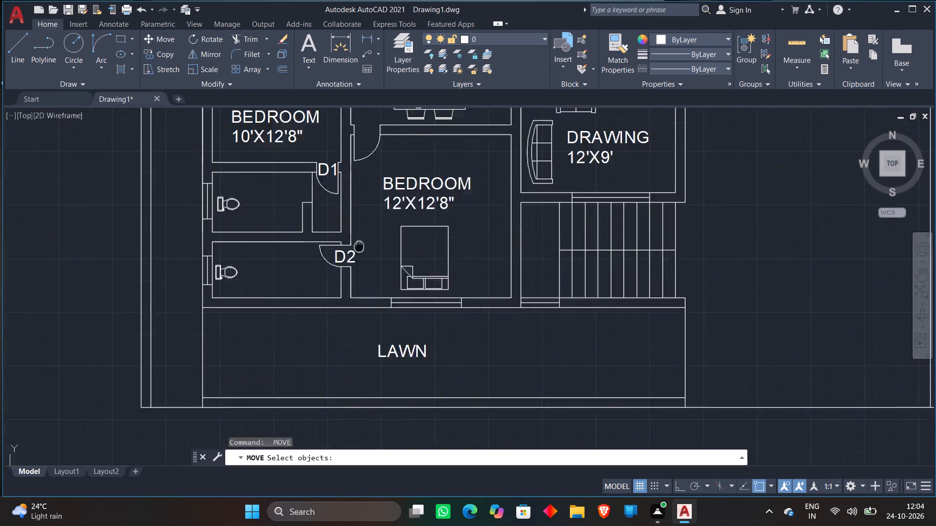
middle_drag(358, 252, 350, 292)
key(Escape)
Move the D1 label from the northern toilet's doorway to the door opening at the northwest corner of BEDROOM 12'X12'8".
click(313, 217)
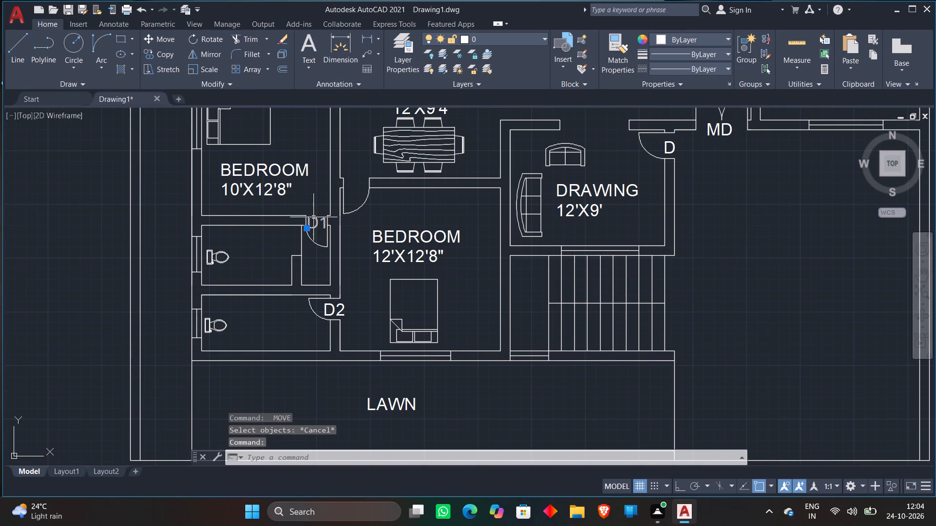
key(m)
key(space)
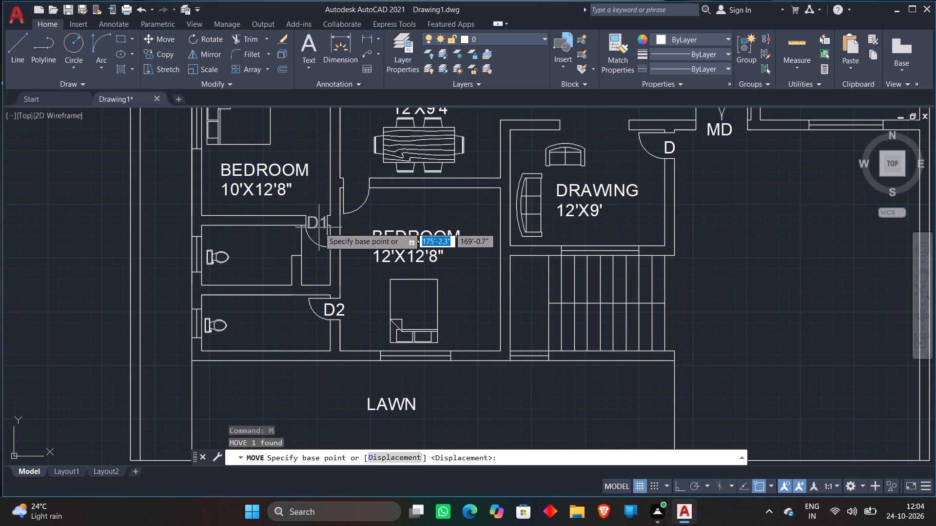
click(317, 225)
scroll(346, 193, up, 3)
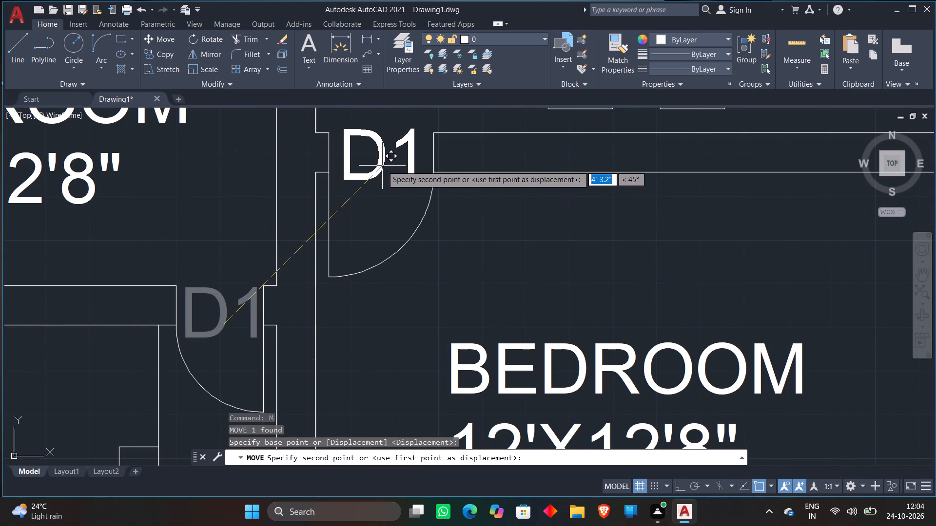
click(384, 166)
Move the W label from the text list to just below the south window of BEDROOM 12'X12'8", above LAWN.
key(space)
scroll(384, 166, down, 6)
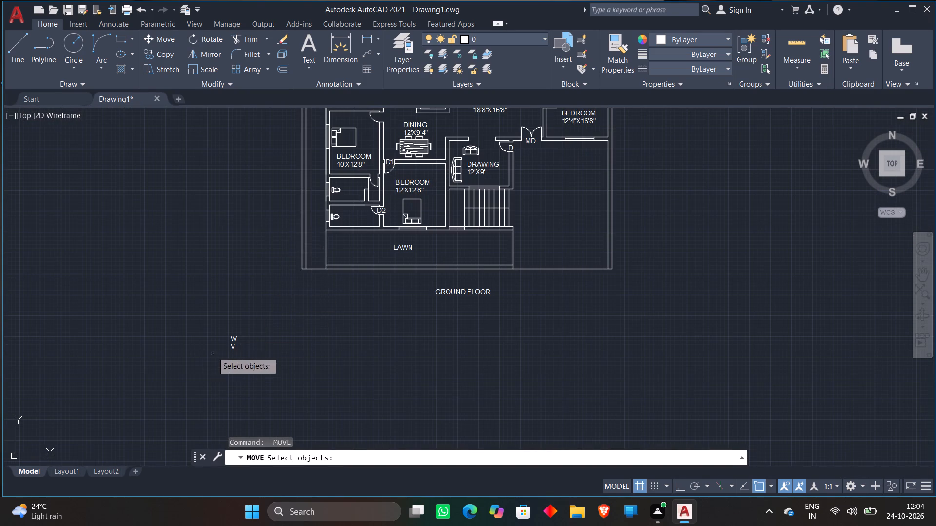
key(space)
click(234, 337)
key(m)
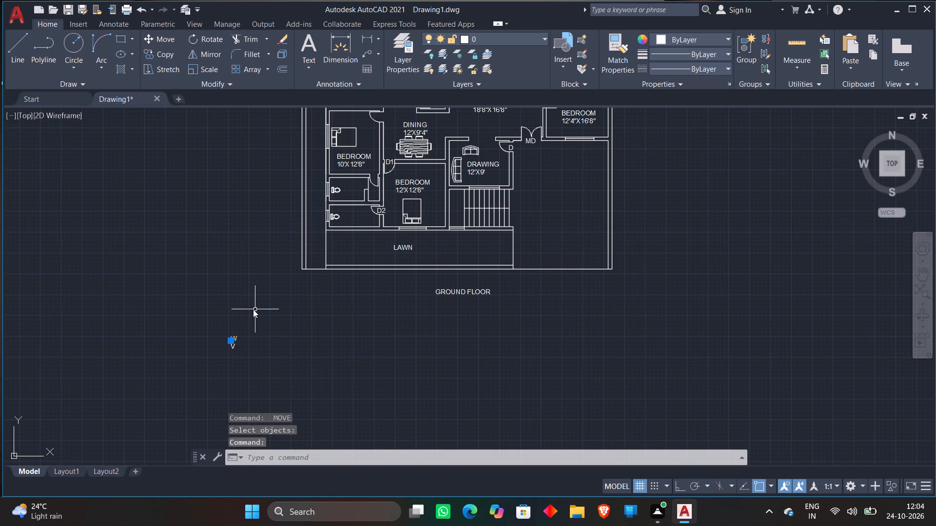
key(space)
click(233, 339)
scroll(418, 233, up, 4)
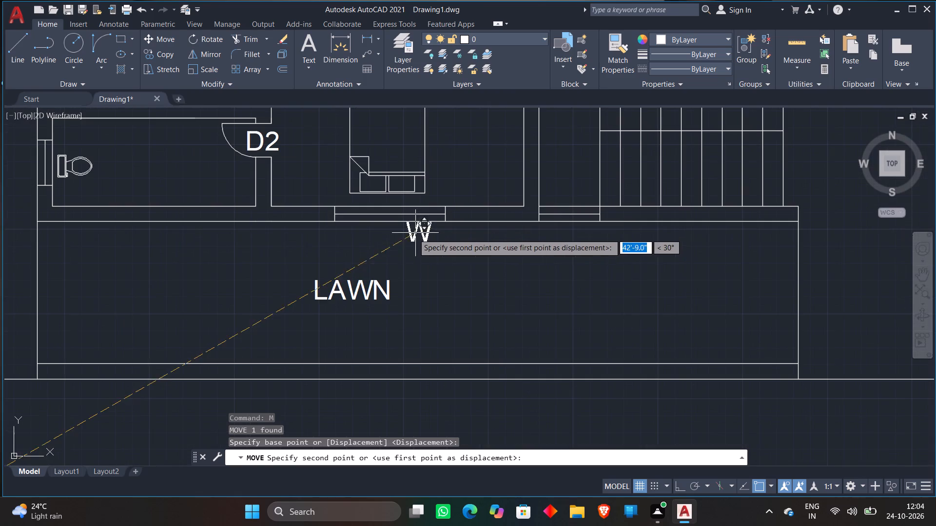
click(389, 239)
Move the V label from the text list to the outer side of the southern toilet's west-wall window.
scroll(390, 239, down, 4)
scroll(282, 306, up, 1)
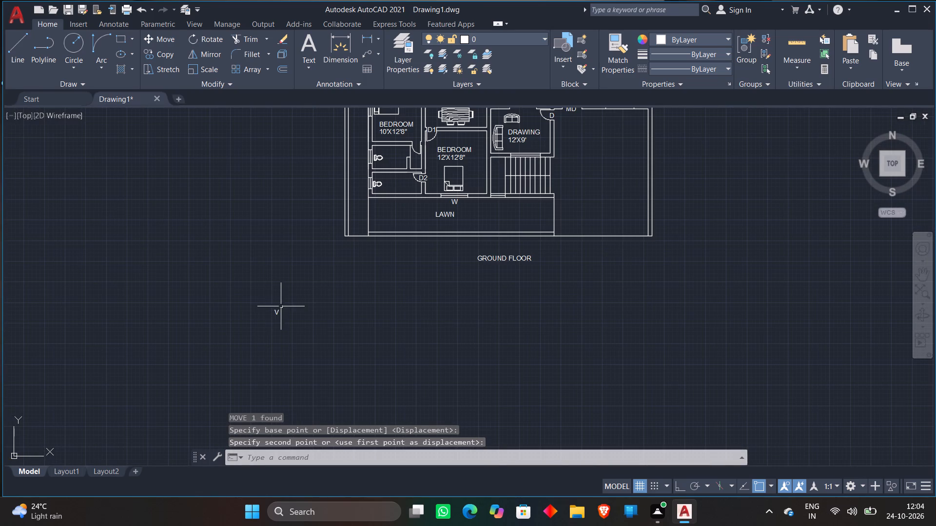
click(235, 278)
click(321, 331)
key(m)
key(space)
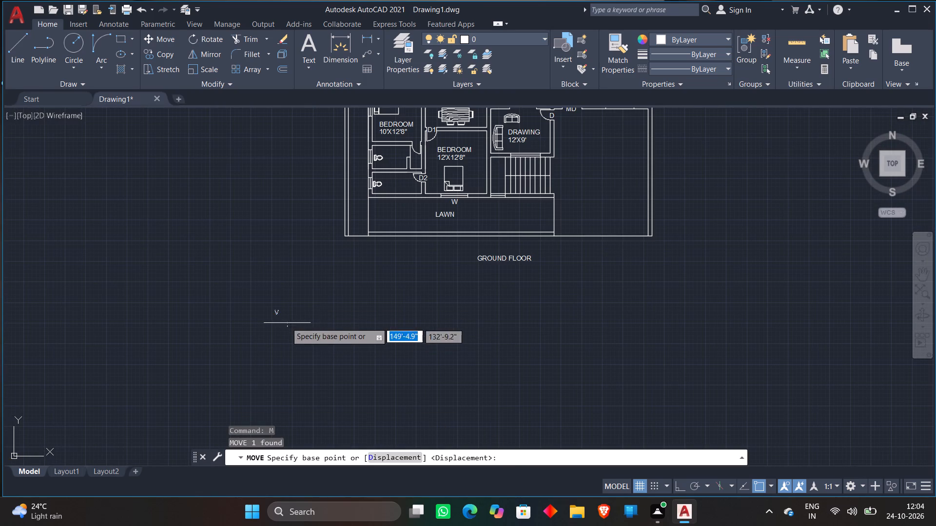
click(277, 314)
scroll(370, 179, up, 6)
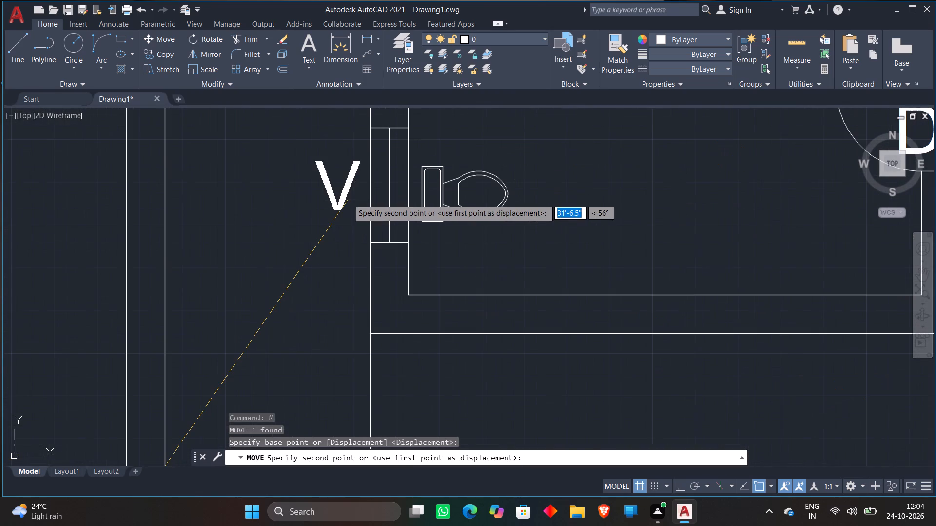
click(348, 199)
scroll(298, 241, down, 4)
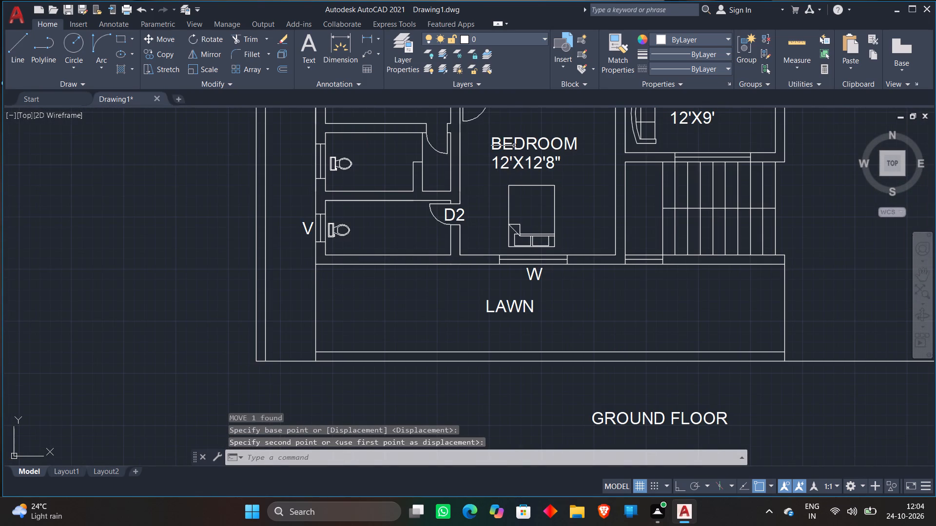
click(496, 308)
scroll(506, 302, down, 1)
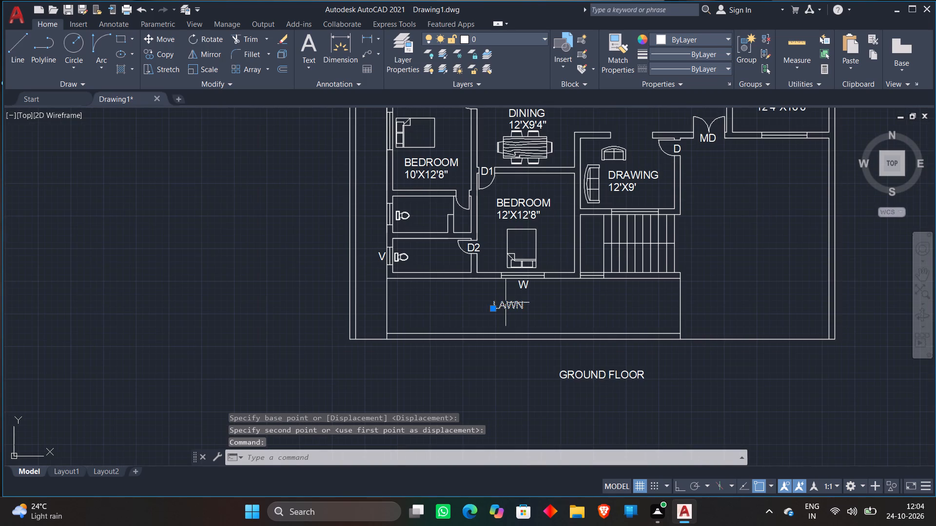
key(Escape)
Copy the STORE 5'8"X6' label into the southern toilet, beside its WC.
scroll(493, 190, up, 1)
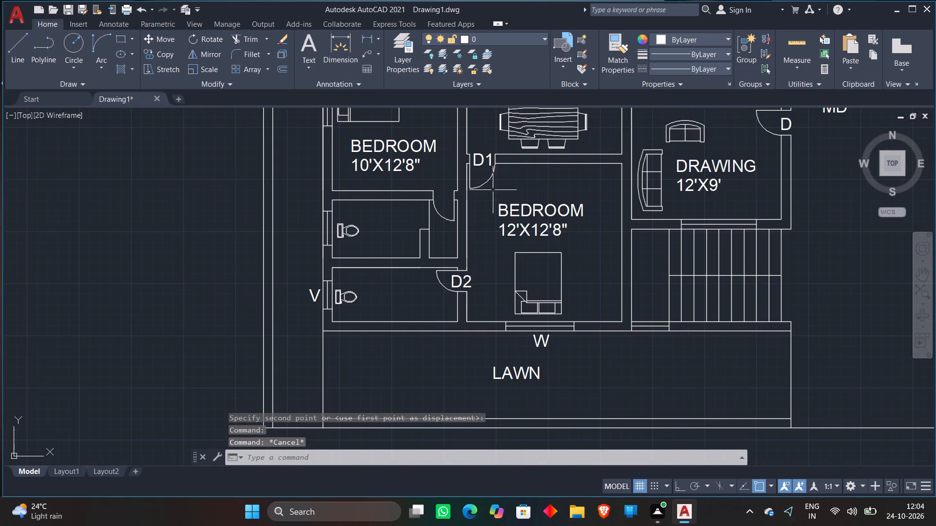
scroll(505, 188, down, 4)
scroll(509, 125, up, 4)
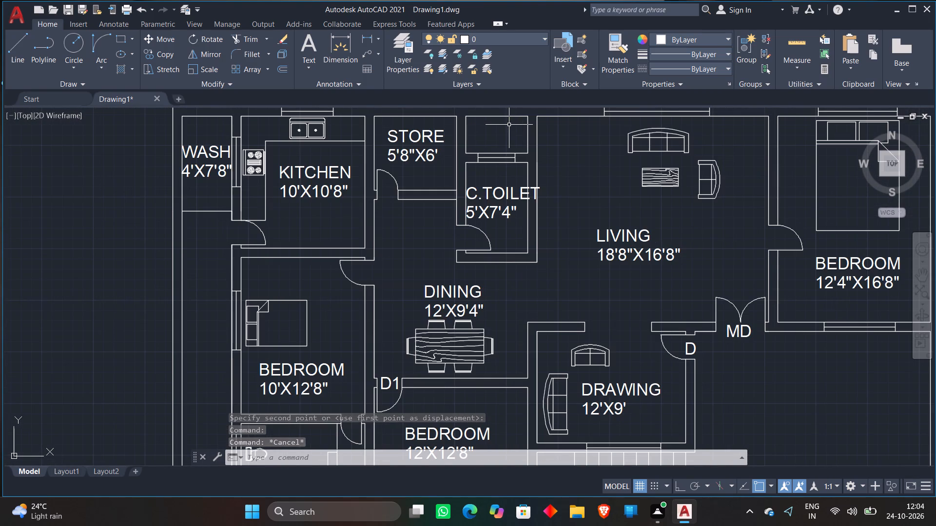
click(386, 121)
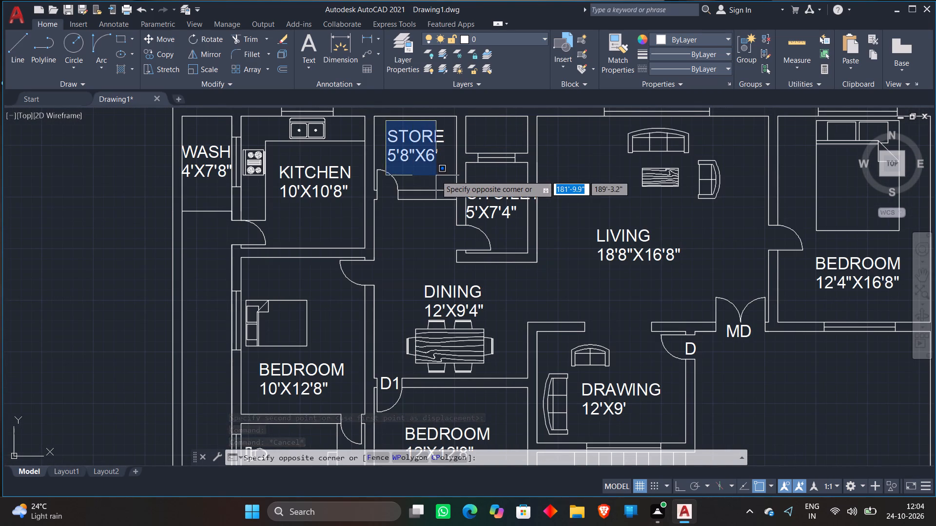
click(442, 174)
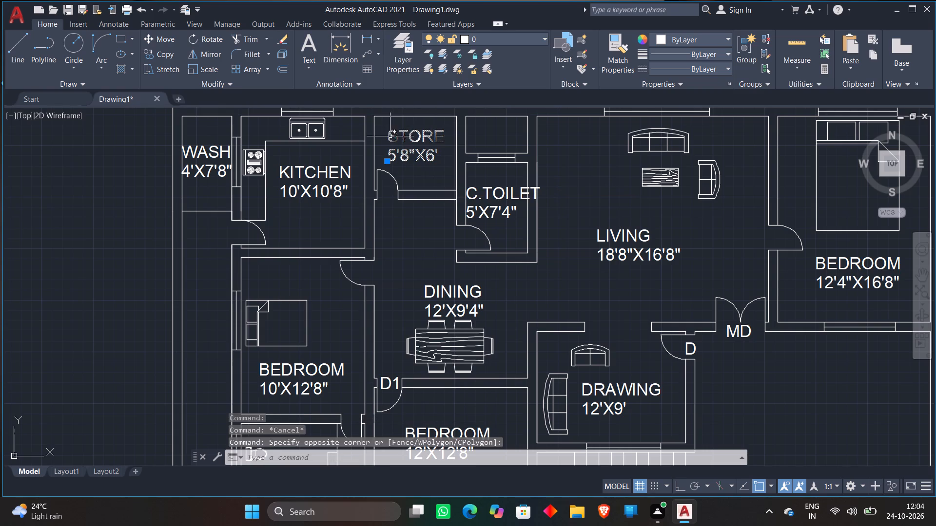
click(390, 136)
key(ctrl+c)
key(ctrl+v)
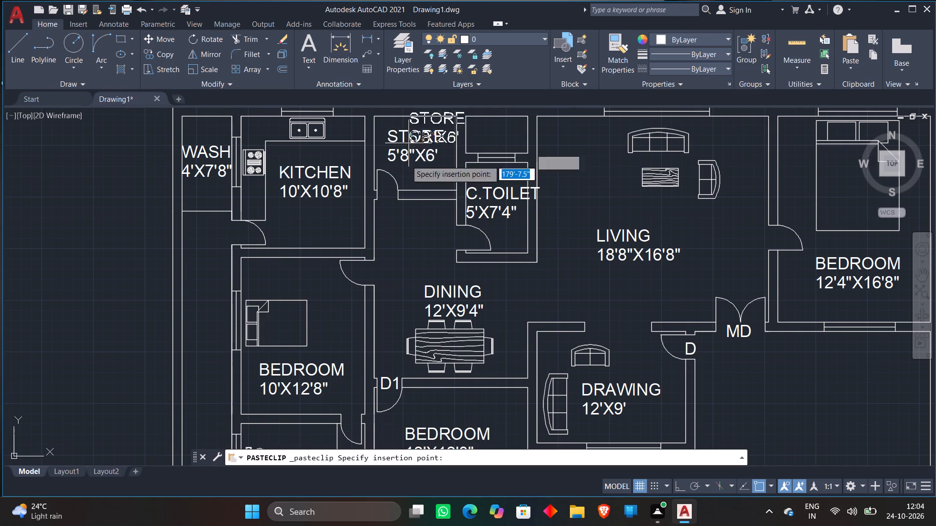
scroll(330, 266, down, 3)
scroll(311, 319, up, 4)
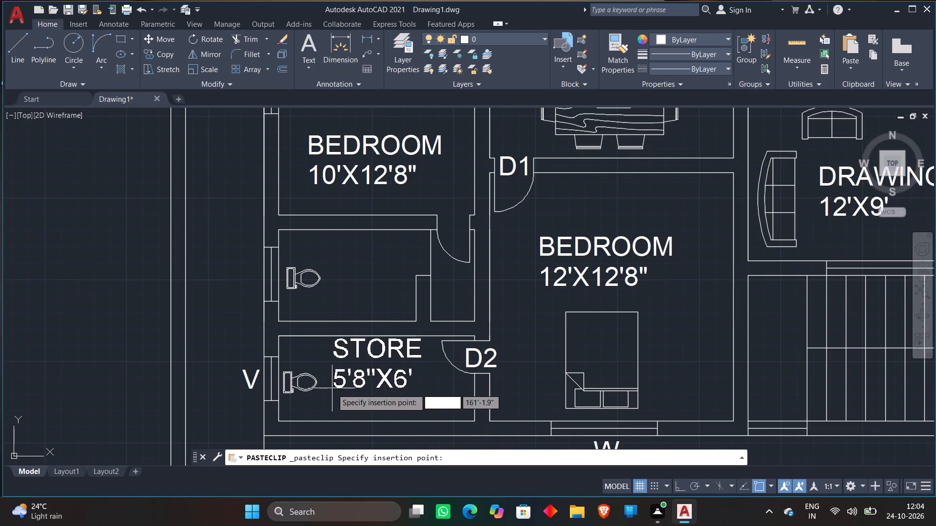
click(329, 398)
Copy the southern toilet's STORE 5'8"X6' label into the northern toilet, beside its WC.
click(338, 392)
click(341, 368)
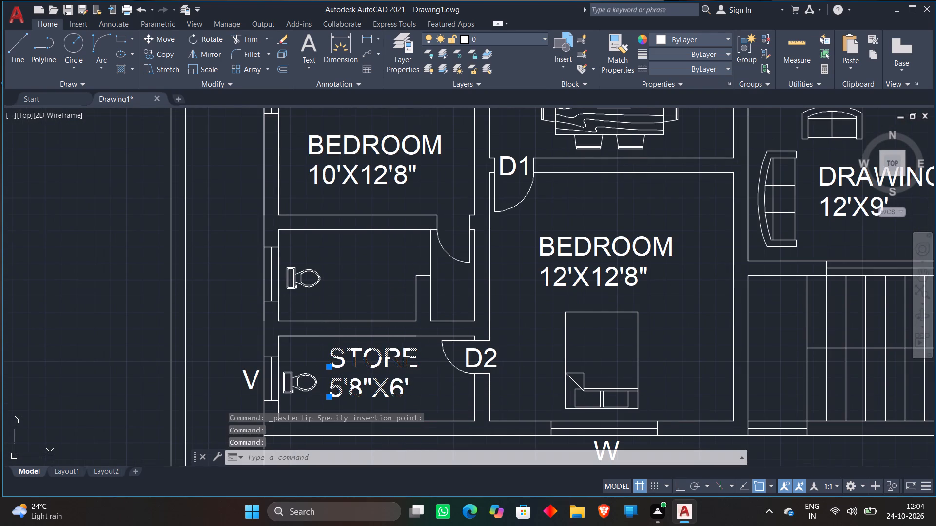
key(ctrl+c)
key(ctrl+v)
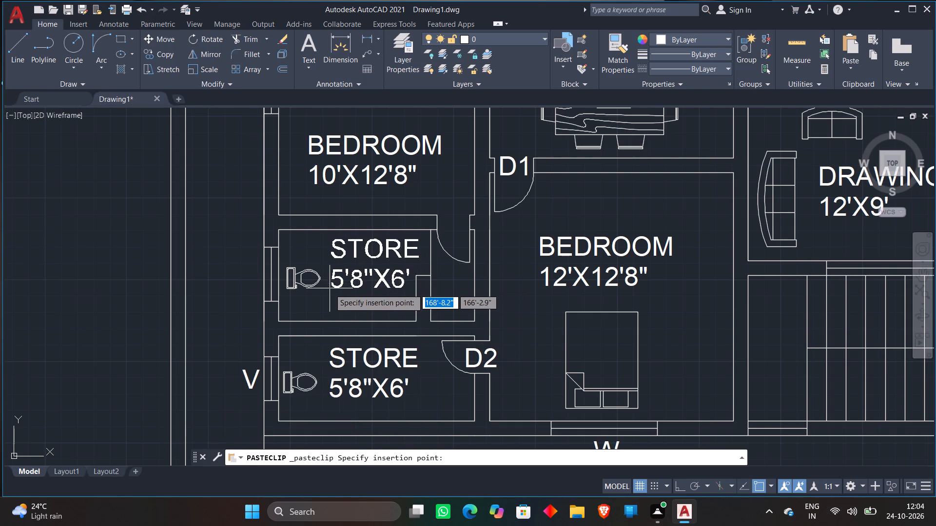
scroll(330, 289, up, 3)
click(307, 319)
scroll(419, 312, down, 2)
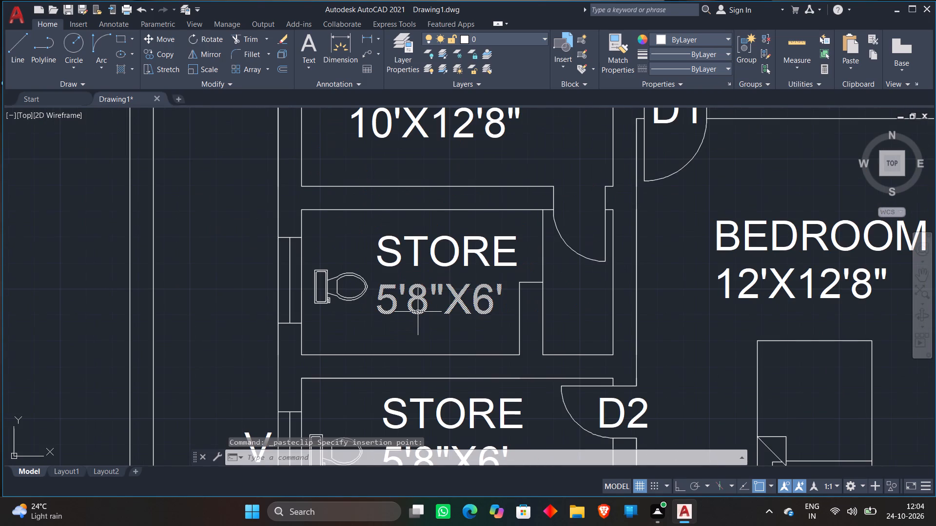
scroll(427, 300, down, 1)
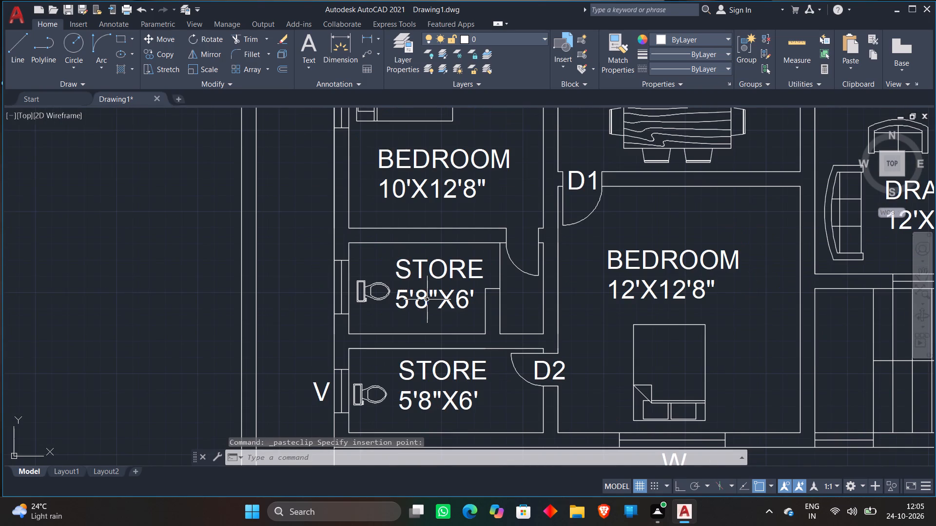
key(space)
key(Escape)
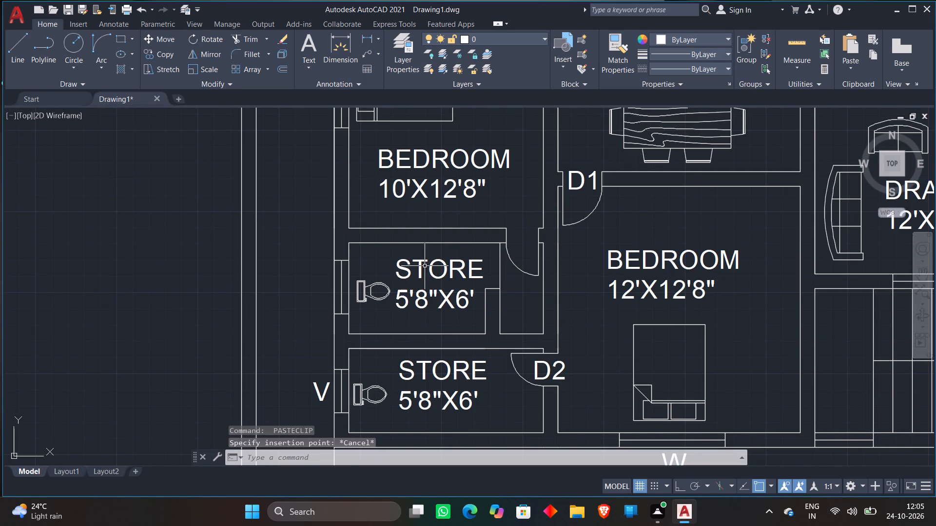
Change the northern toilet's copied label to read TOILET with the size 7'X4'8".
double_click(424, 267)
double_click(419, 266)
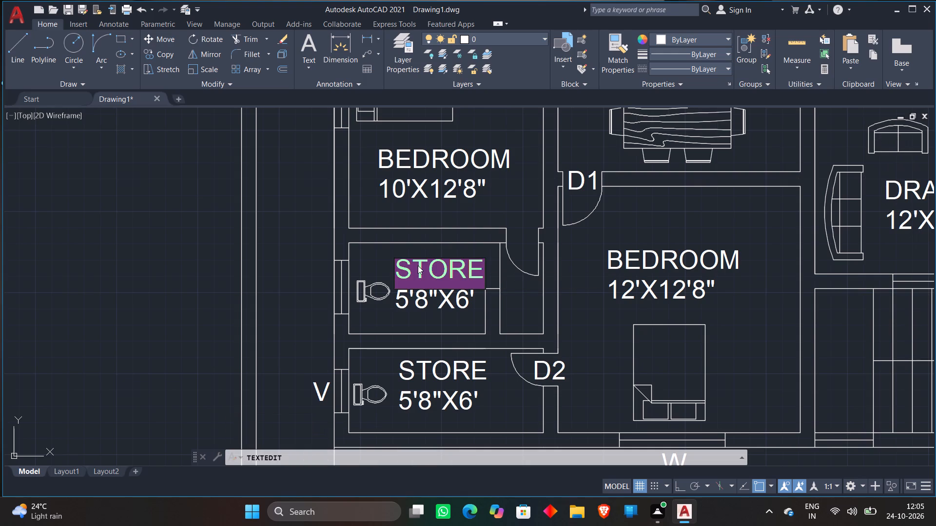
text(TOILET)
key(Return)
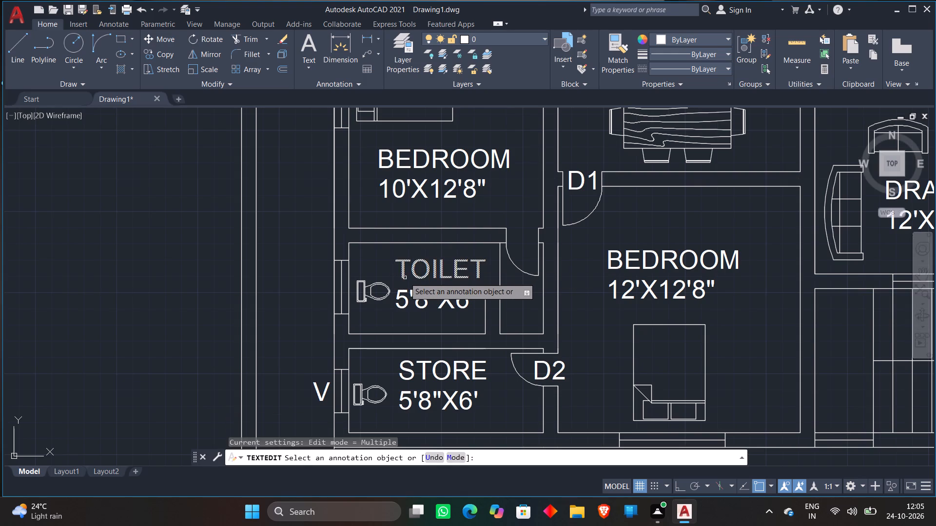
key(space)
double_click(410, 298)
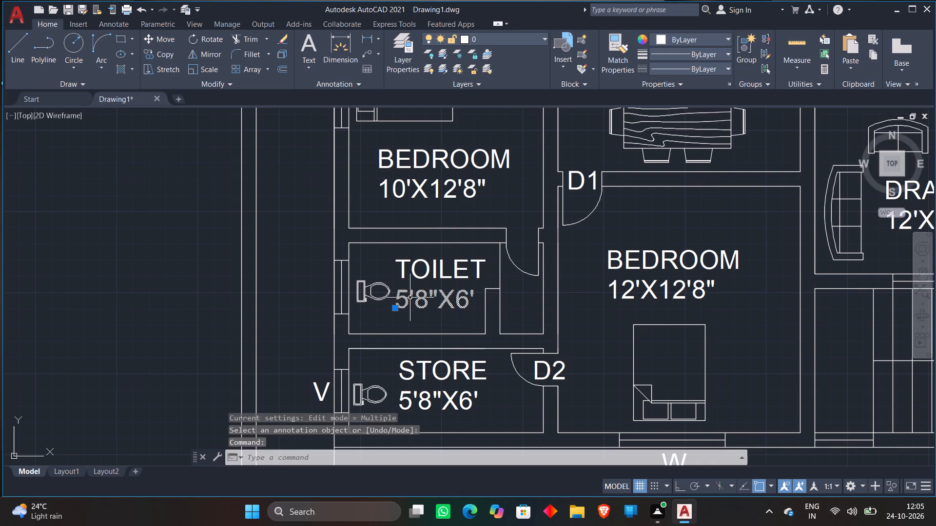
text(7')
key(x)
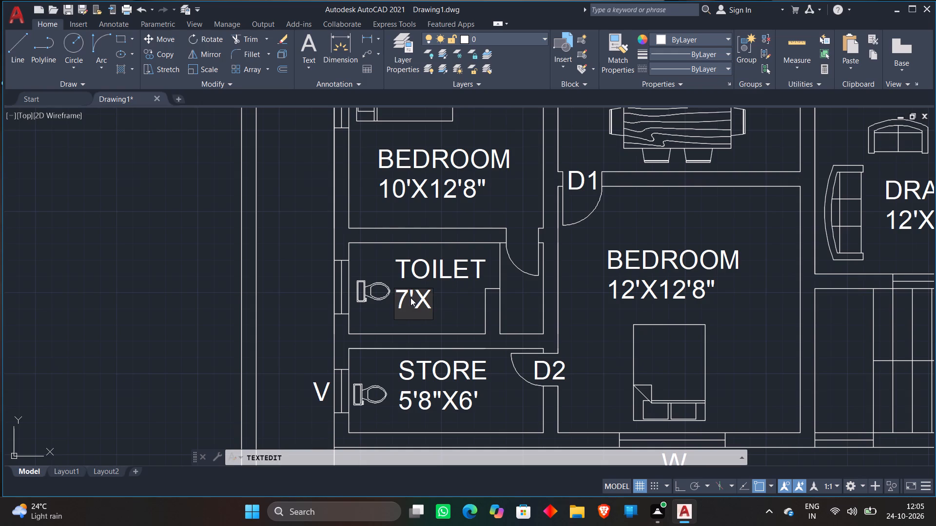
text(4'8")
key(Return)
key(space)
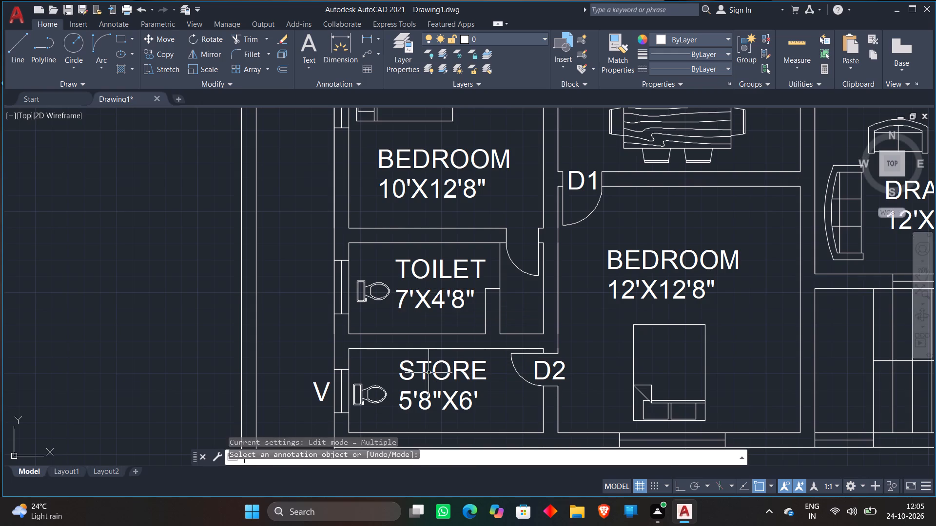
Change the southern toilet's copied label to read TOILET with the size 10'X4'4".
click(429, 373)
click(402, 373)
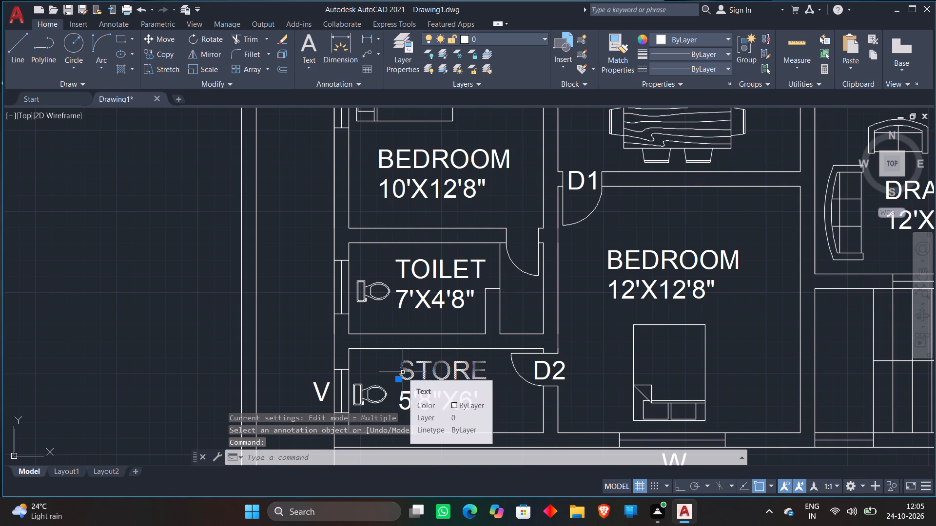
double_click(416, 376)
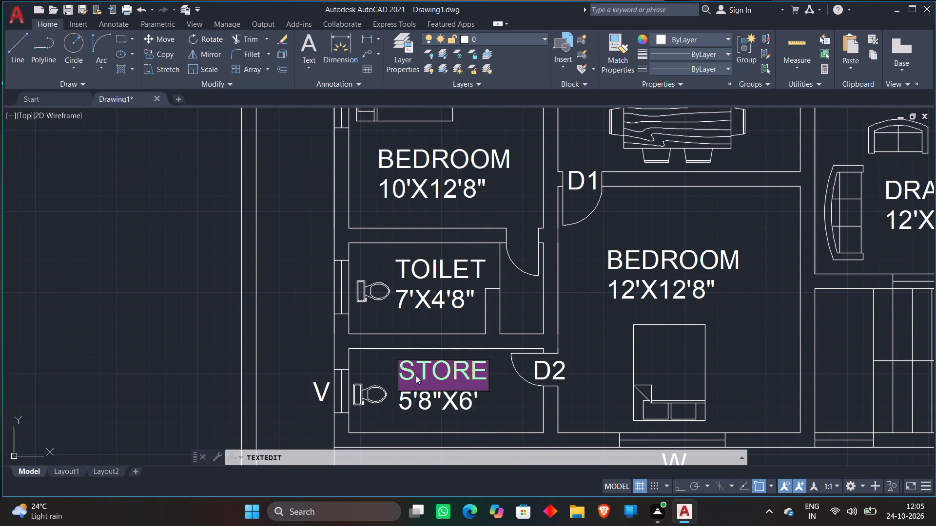
key(t)
text(OILET)
key(Return)
key(Escape)
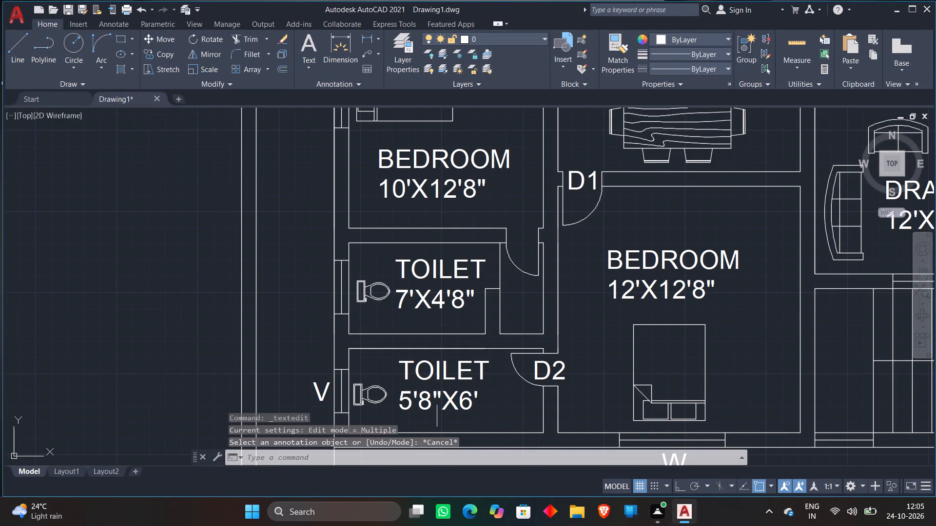
click(429, 403)
click(424, 401)
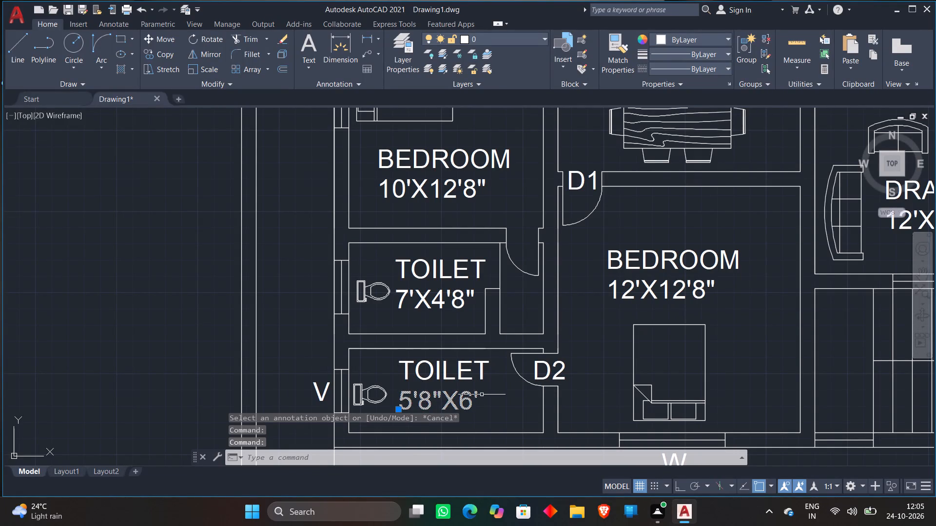
double_click(448, 401)
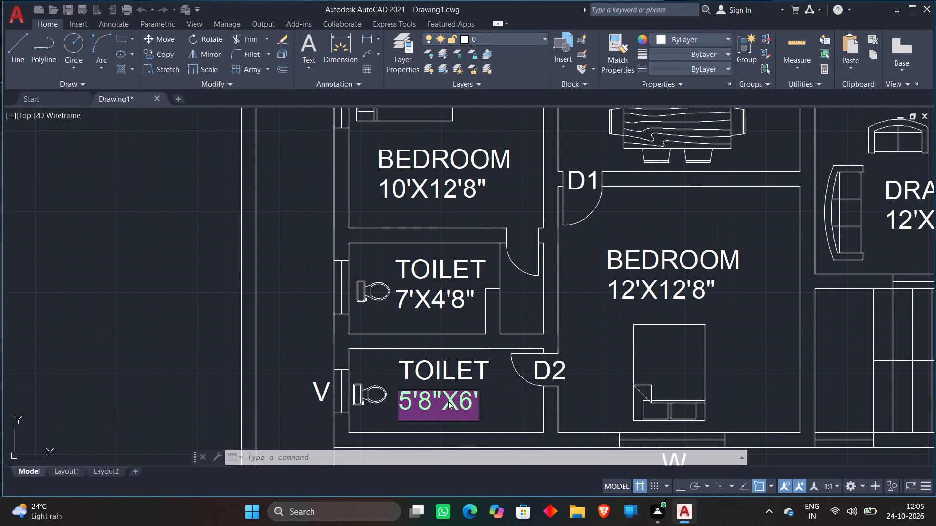
text(10'X4)
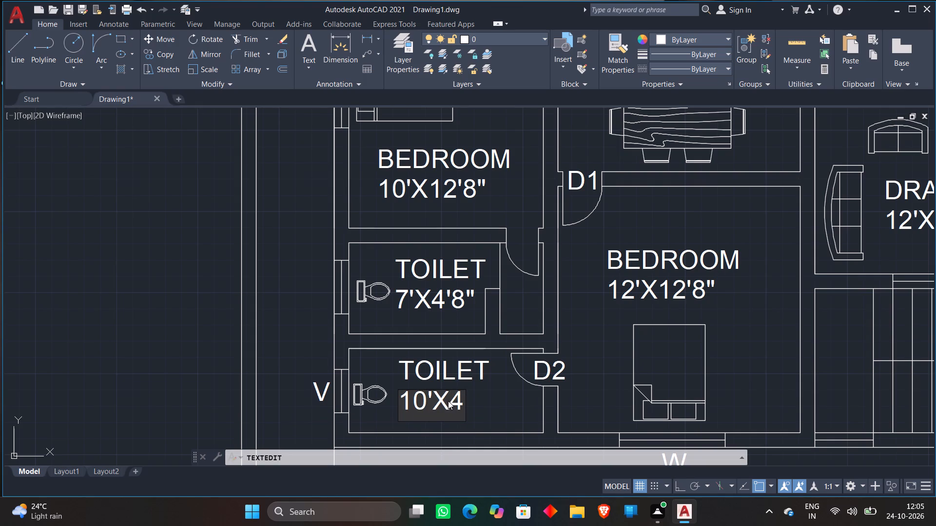
text('4")
key(Return)
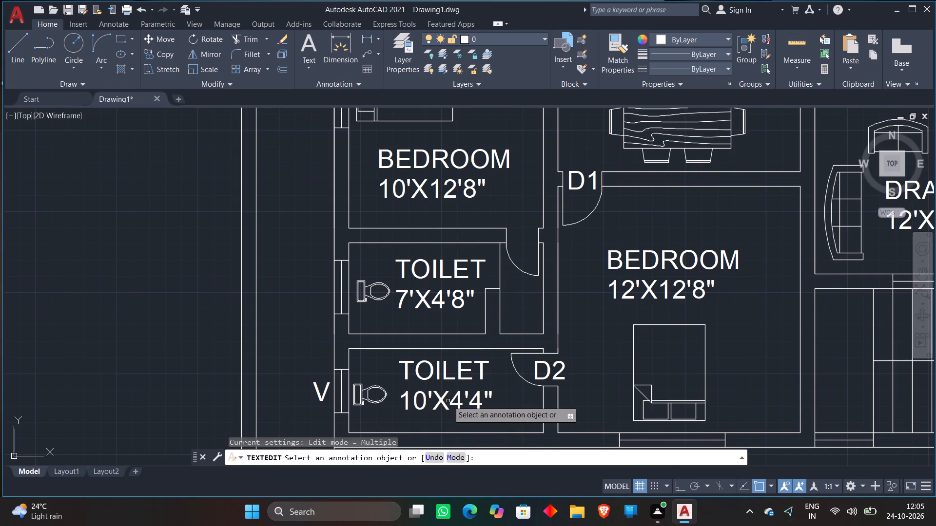
key(Escape)
Scale down the WASH 4'X7'8" label so both text lines fit between the wash area's walls.
scroll(448, 398, down, 4)
scroll(440, 309, up, 3)
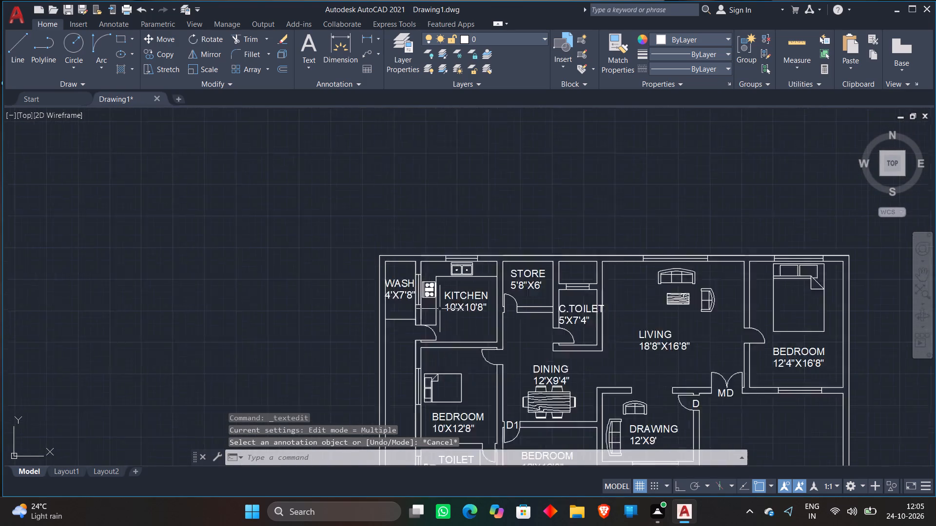
scroll(351, 270, up, 3)
click(452, 394)
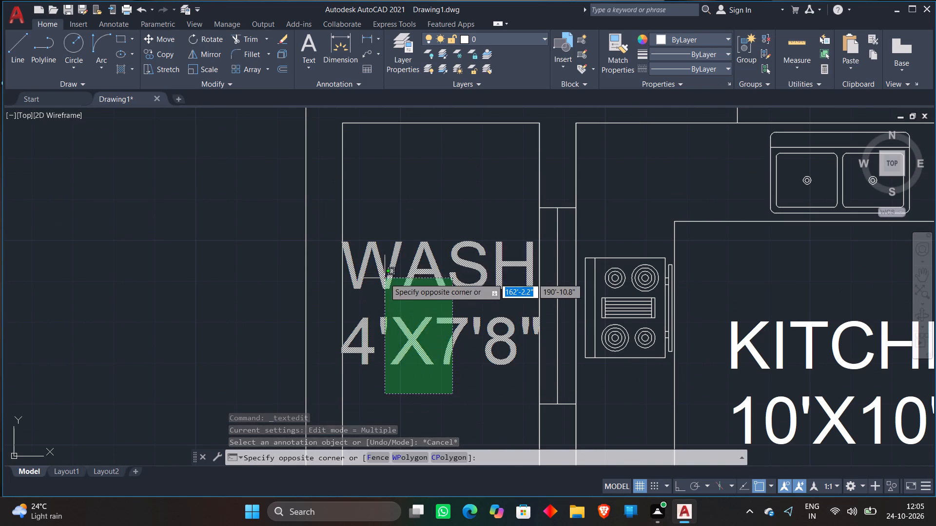
click(385, 260)
right_click(520, 256)
click(532, 331)
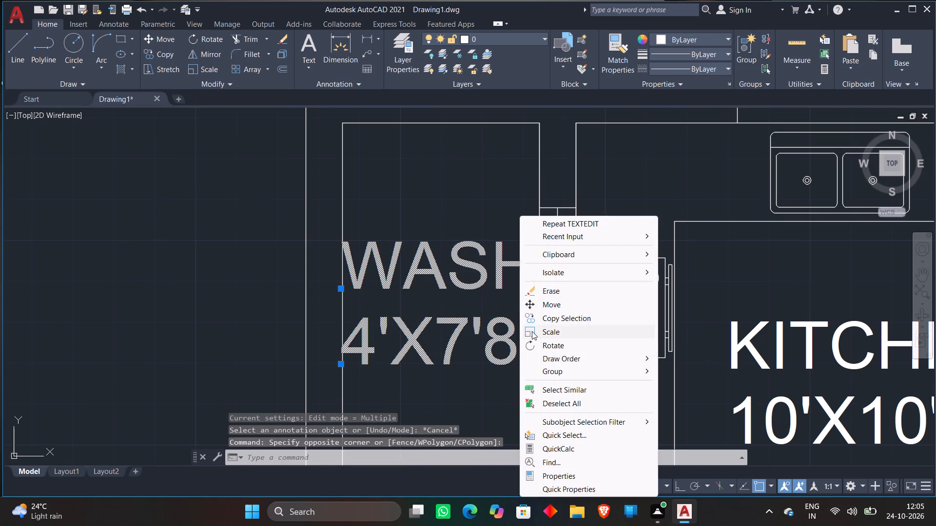
click(438, 287)
click(467, 354)
drag(467, 372, 465, 366)
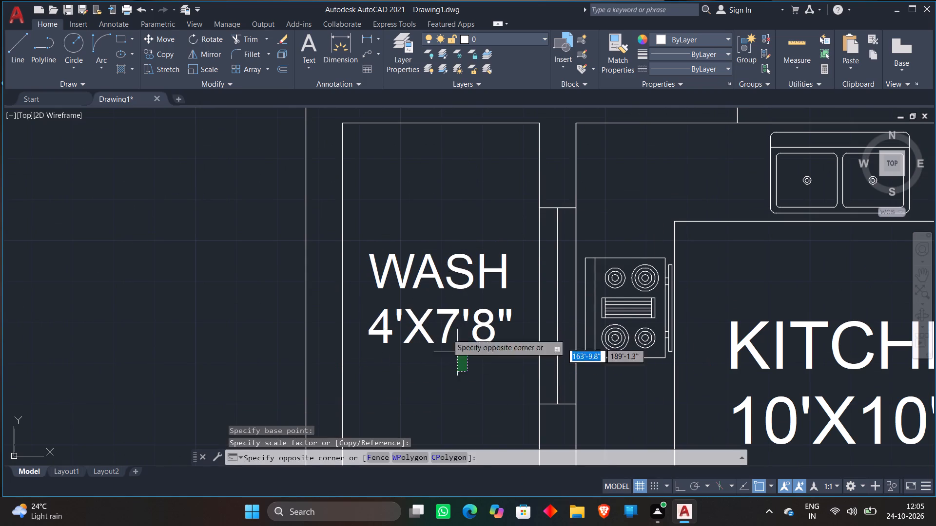
Move the WASH 4'X7'8" label north by about 1'-6" within the wash area.
click(406, 227)
text(M)
key(space)
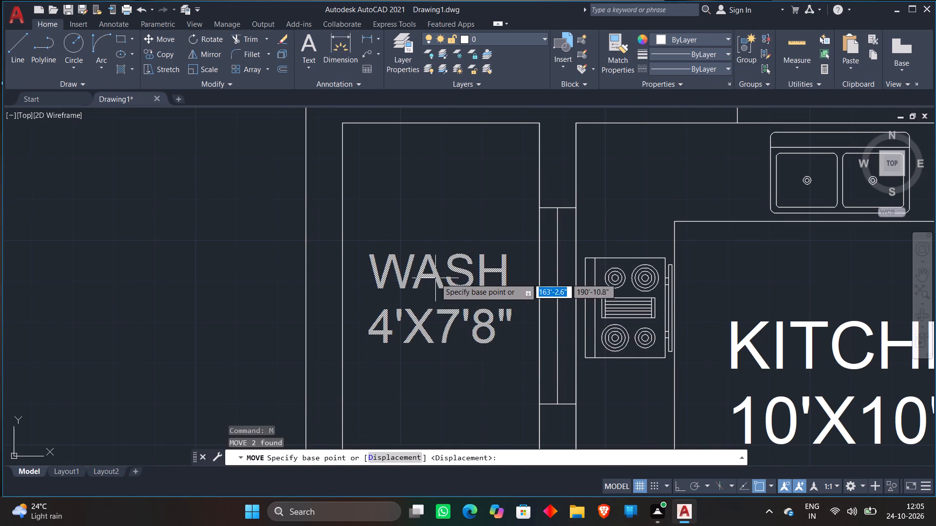
drag(435, 278, 435, 283)
scroll(452, 243, down, 3)
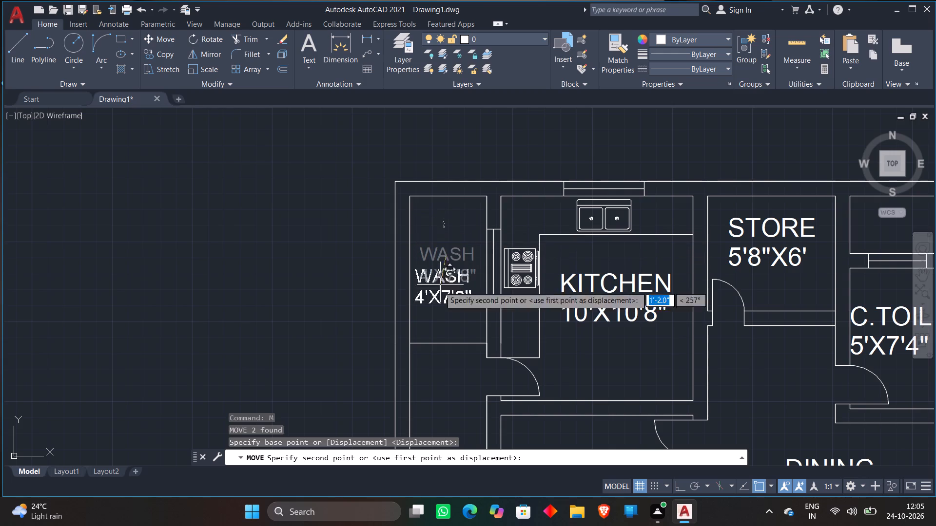
scroll(448, 282, up, 1)
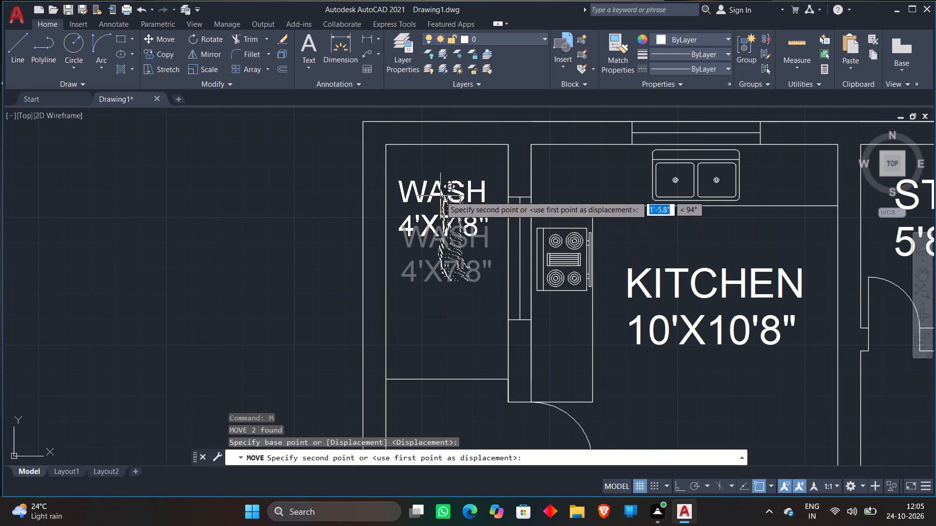
click(440, 196)
Scale down both lines of the KITCHEN 10'X10'8" label slightly about a point within the text.
scroll(462, 227, down, 1)
scroll(621, 286, down, 1)
click(650, 304)
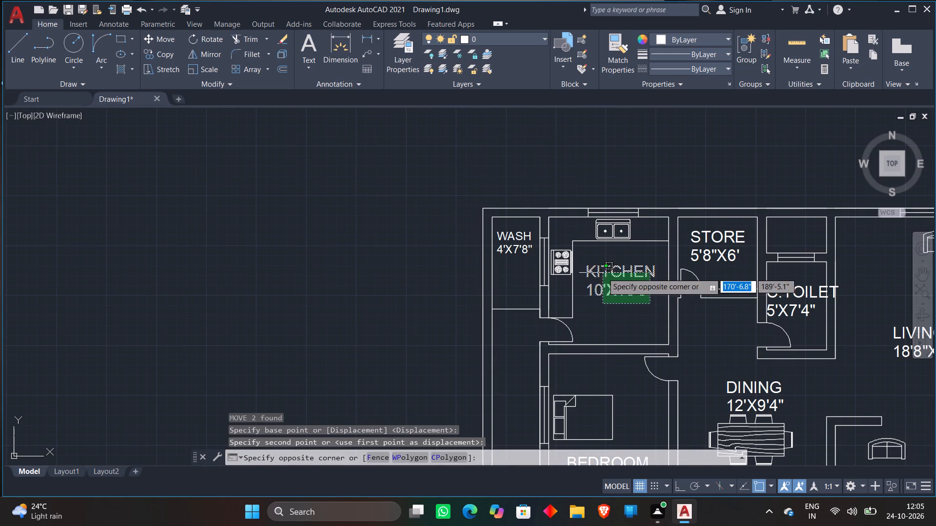
click(590, 263)
right_click(606, 283)
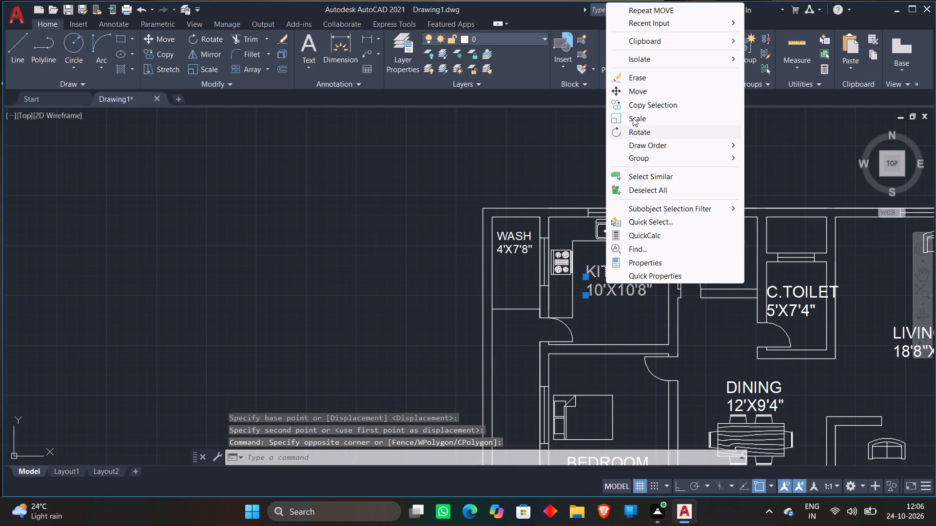
click(633, 118)
scroll(637, 269, up, 2)
click(581, 293)
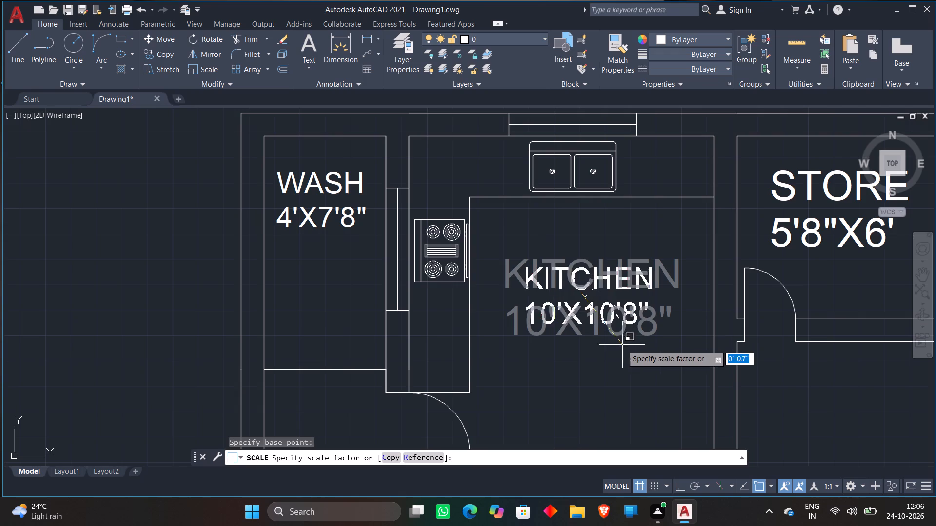
click(629, 358)
Scale down both lines of the STORE 5'8"X6' label so it sits comfortably inside the store room.
middle_drag(630, 346, 210, 372)
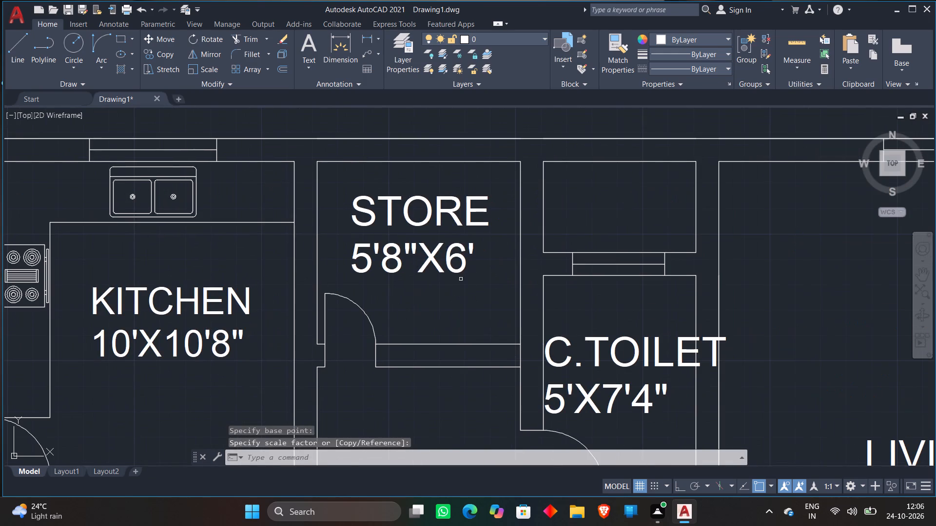
drag(475, 290, 467, 277)
click(348, 181)
right_click(467, 263)
click(491, 329)
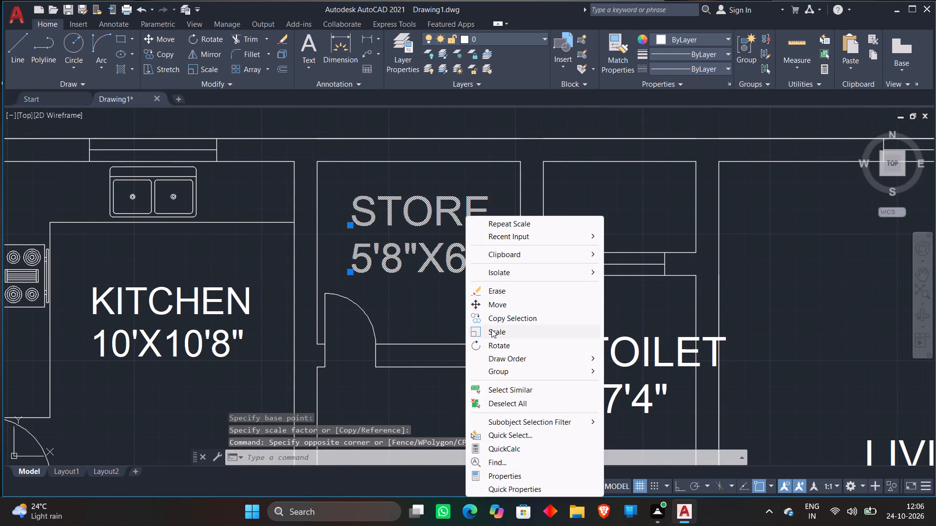
click(394, 238)
click(432, 262)
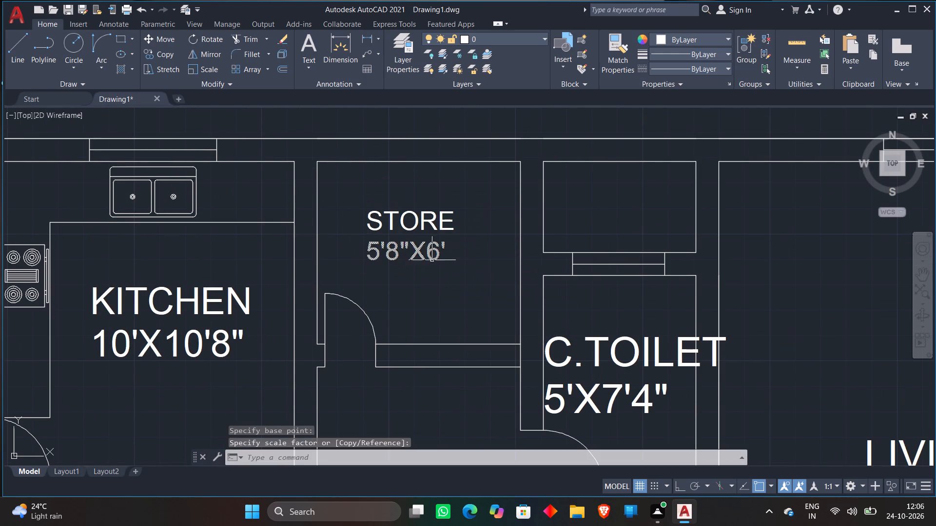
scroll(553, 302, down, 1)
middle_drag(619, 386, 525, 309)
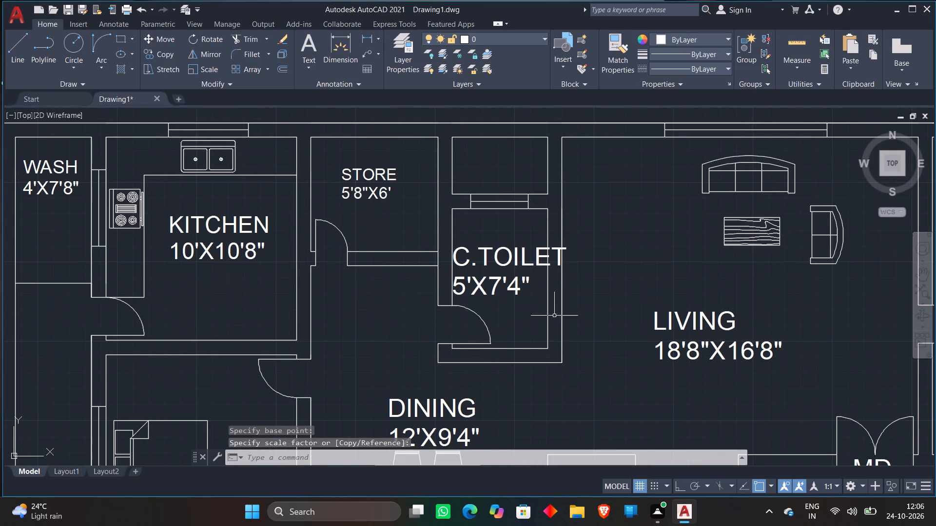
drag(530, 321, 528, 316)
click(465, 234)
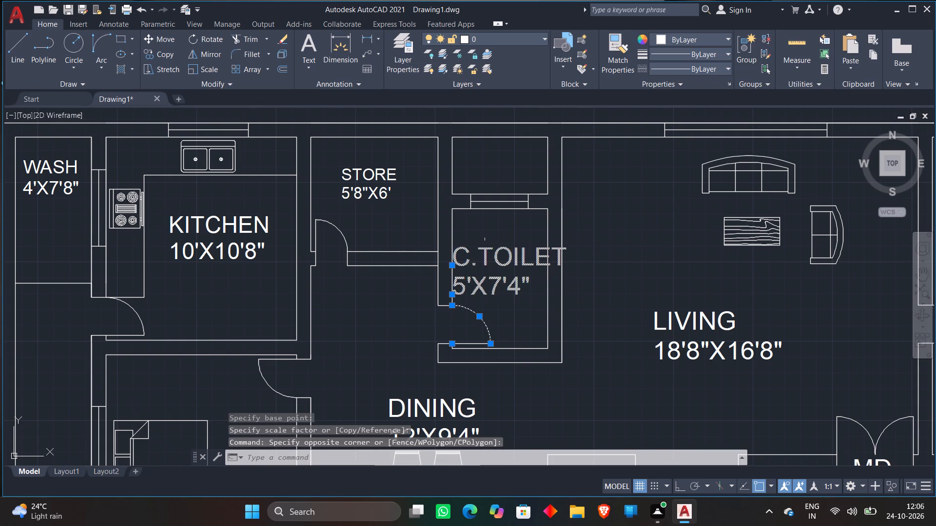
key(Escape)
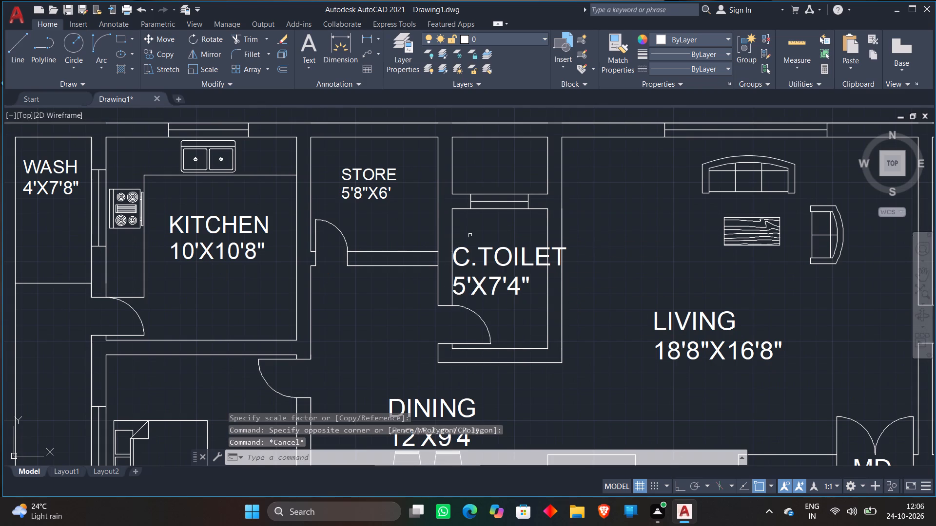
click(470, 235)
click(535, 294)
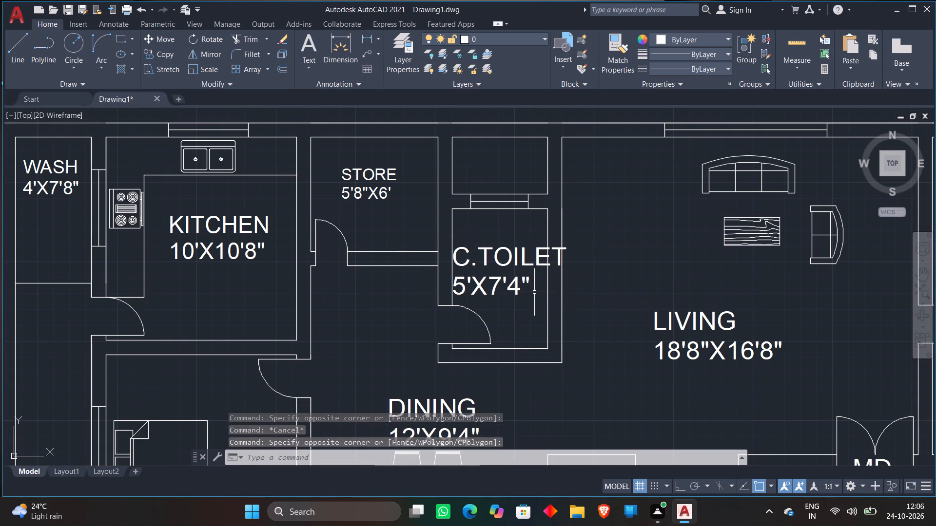
Scale down both lines of the C.TOILET 5'X7'4" label so the text fits between the common toilet's walls.
scroll(554, 267, up, 1)
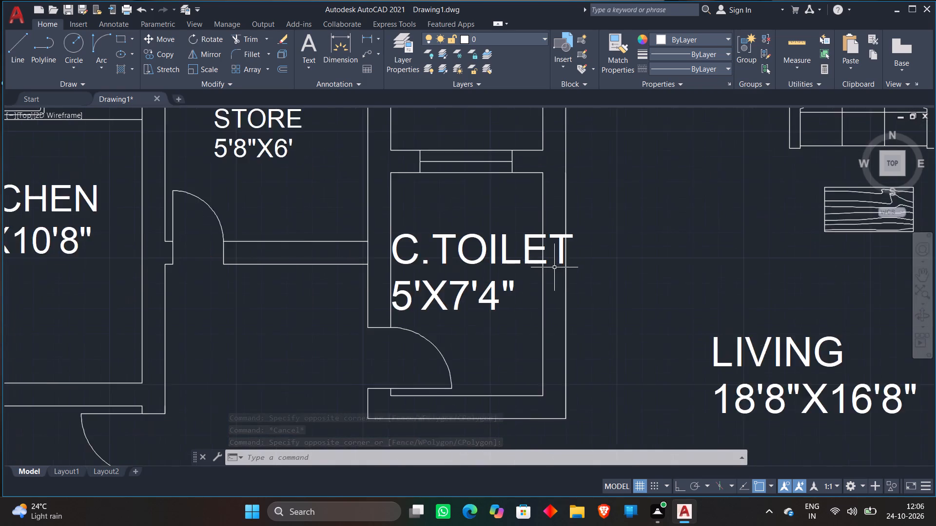
scroll(554, 267, up, 1)
click(386, 241)
click(370, 241)
click(412, 319)
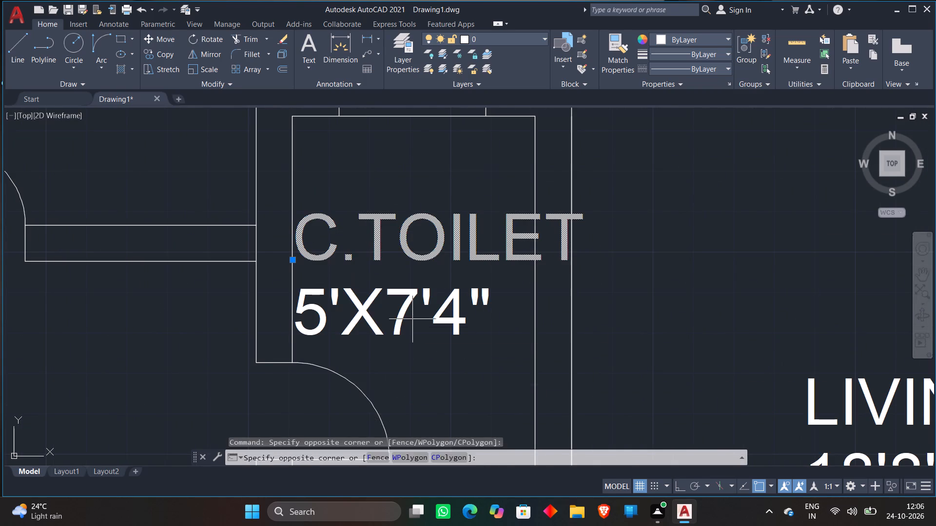
click(362, 307)
right_click(375, 262)
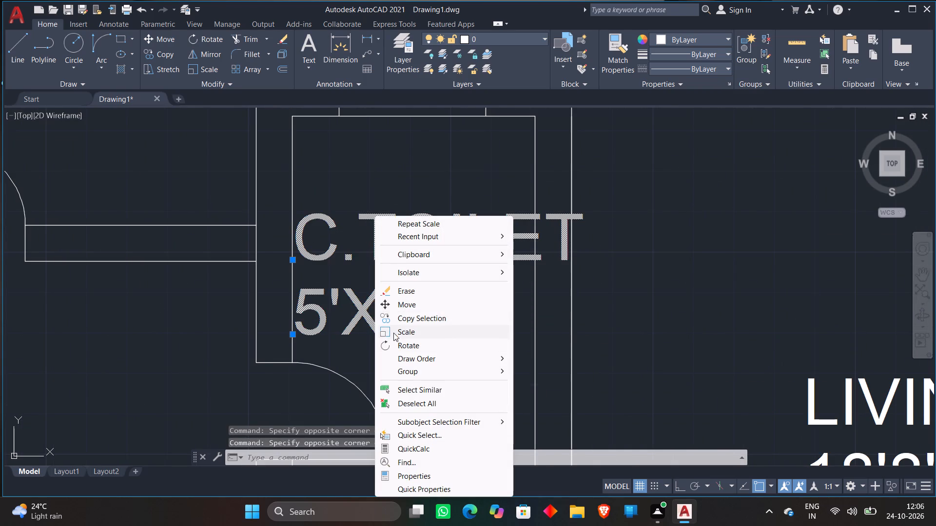
click(393, 333)
click(382, 263)
click(461, 336)
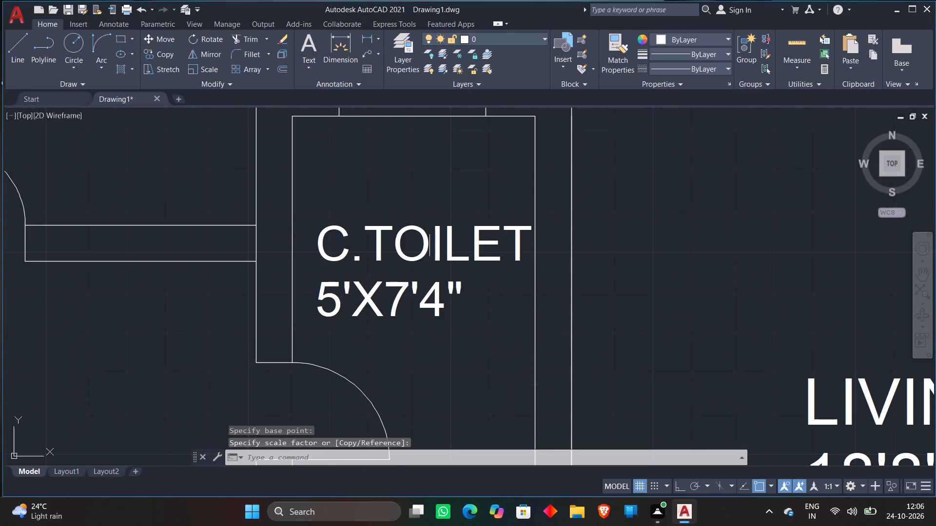
Move the C.TOILET 5'X7'4" label slightly south within the common toilet, closer to the door.
scroll(429, 233, down, 1)
drag(443, 305, 441, 300)
click(374, 211)
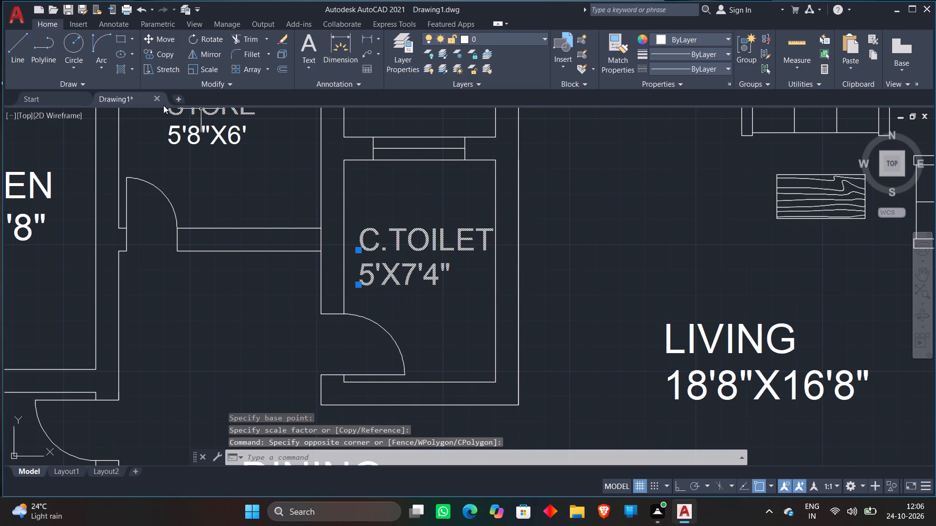
click(159, 39)
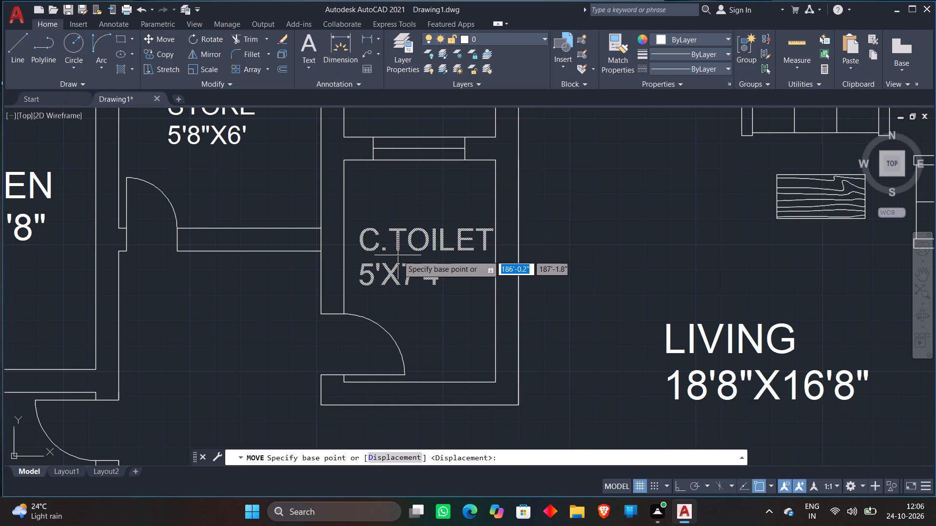
click(398, 255)
scroll(397, 273, up, 3)
scroll(407, 270, down, 2)
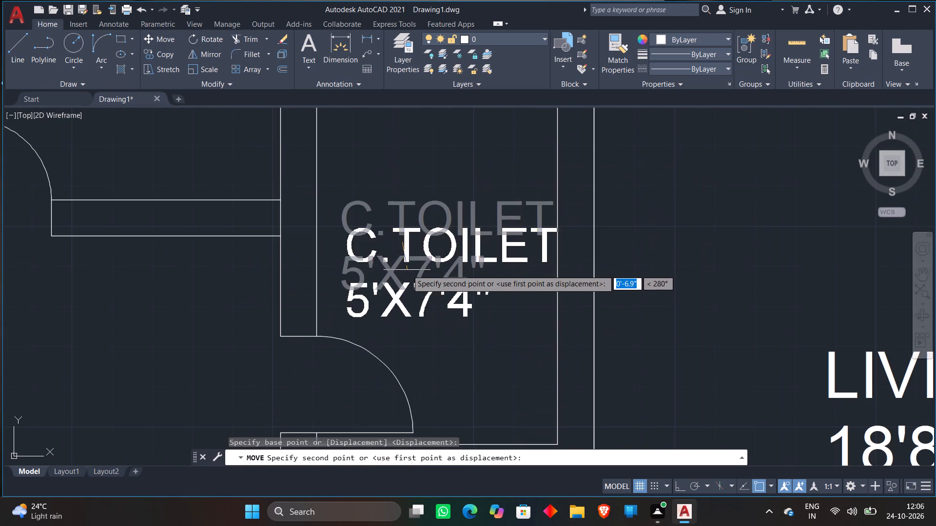
click(405, 285)
Move only the C.TOILET name line slightly west so it is centred above its 5'X7'4" size line.
click(428, 318)
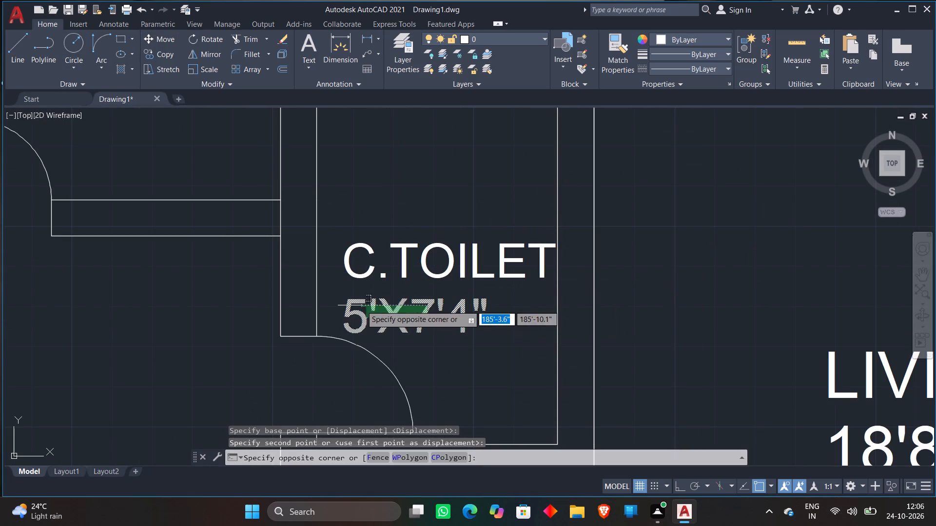
click(487, 335)
click(425, 265)
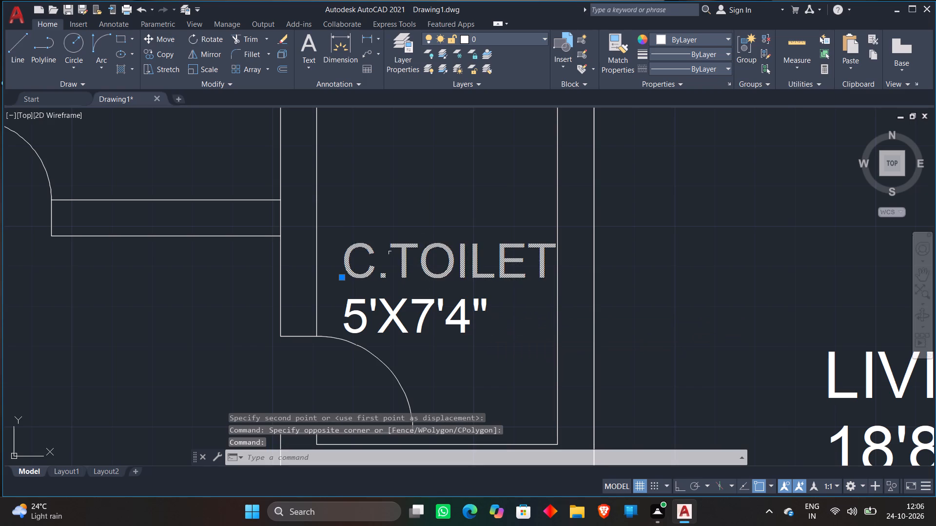
click(151, 34)
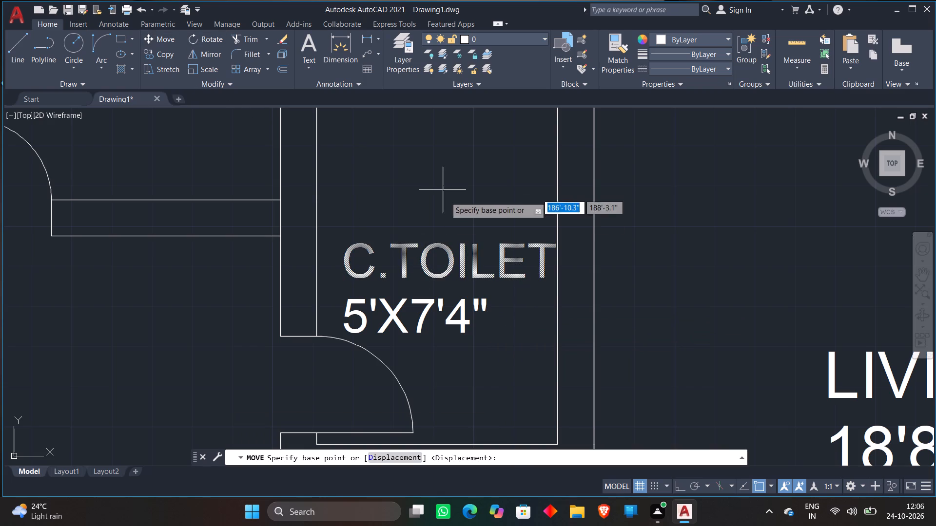
click(444, 276)
click(430, 281)
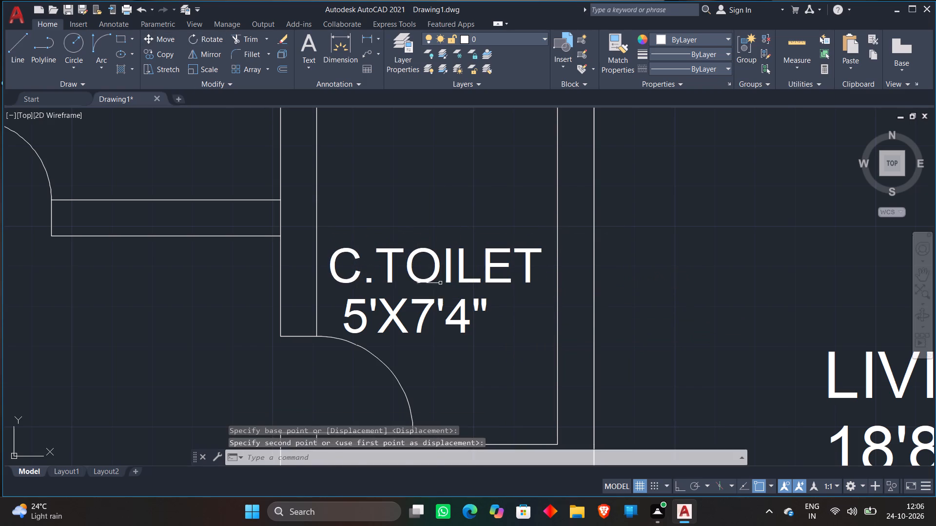
Move the LIVING name line east so it is centred above the 18'8"X16'8" size line.
scroll(468, 277, down, 2)
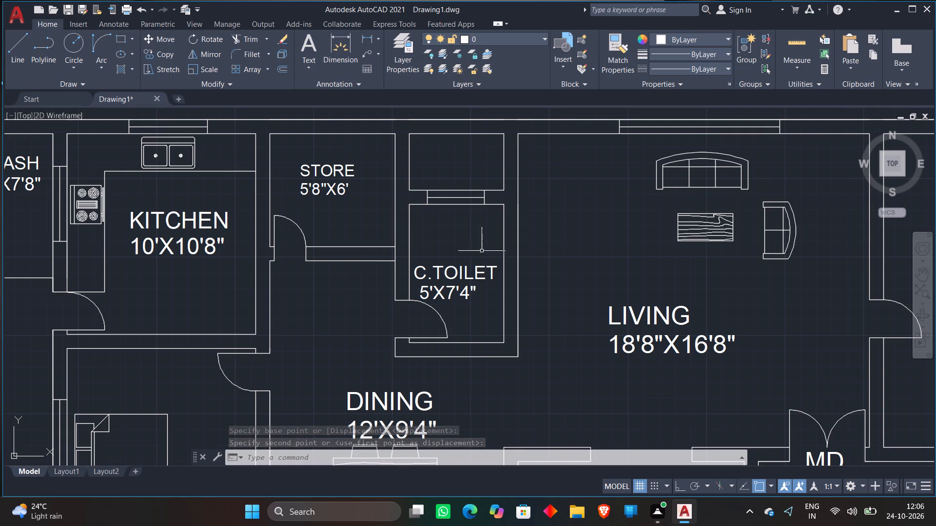
scroll(493, 262, down, 2)
scroll(484, 246, up, 1)
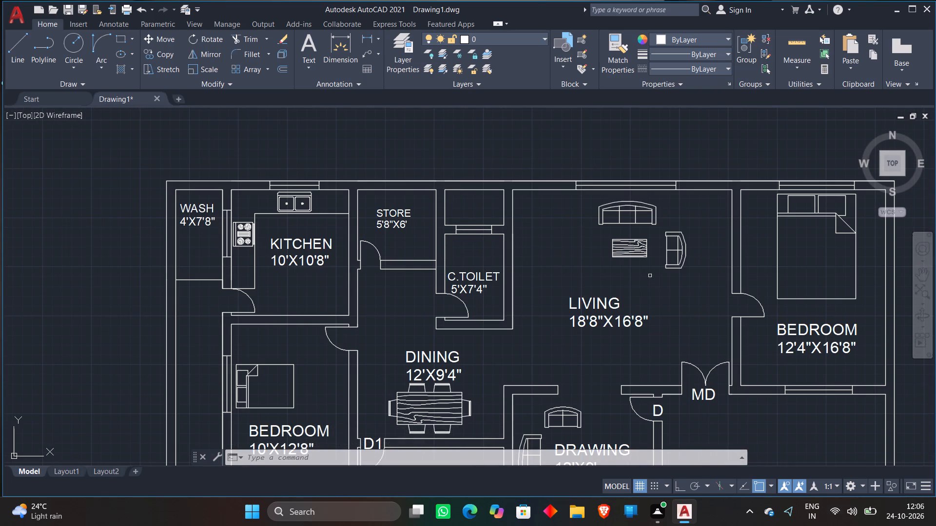
click(589, 299)
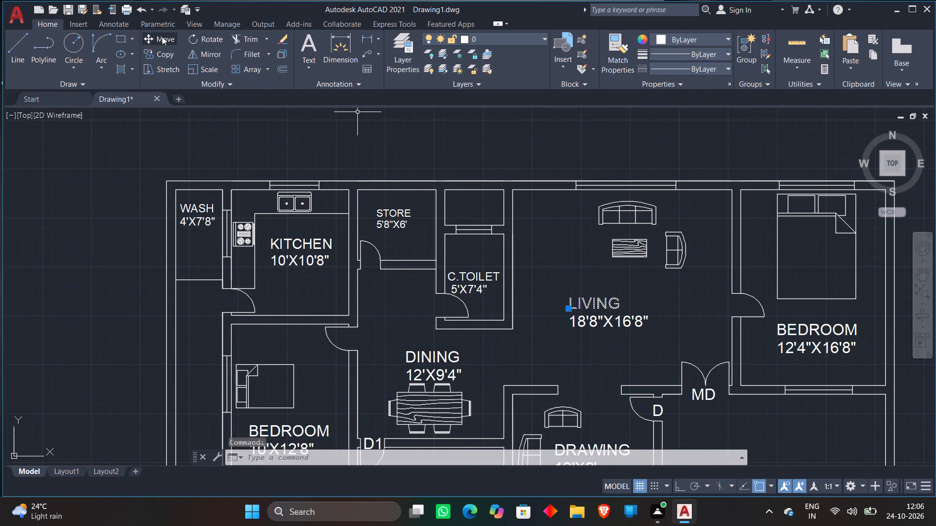
click(162, 37)
scroll(648, 325, up, 2)
click(510, 271)
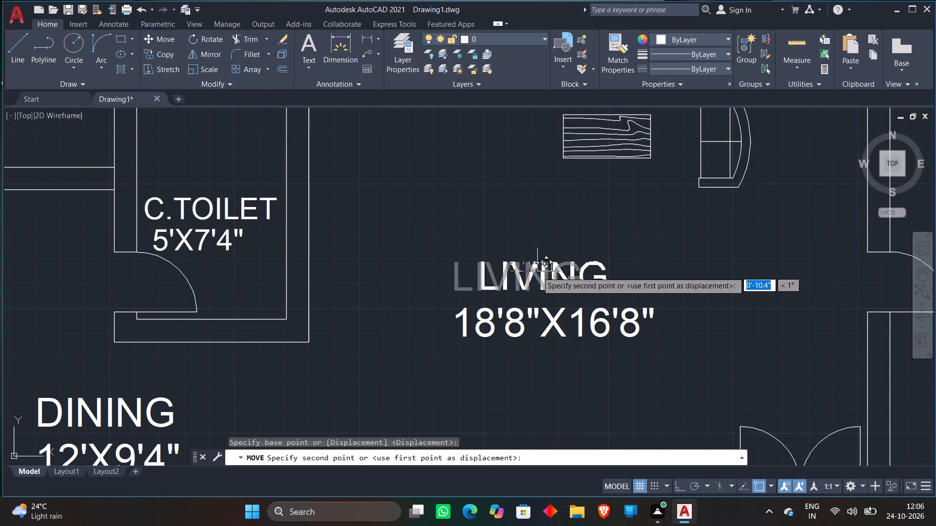
click(542, 274)
Review the whole ground floor plan to check the size and placement of its labels.
scroll(542, 235, down, 4)
scroll(522, 153, down, 1)
scroll(506, 359, up, 2)
scroll(307, 244, down, 1)
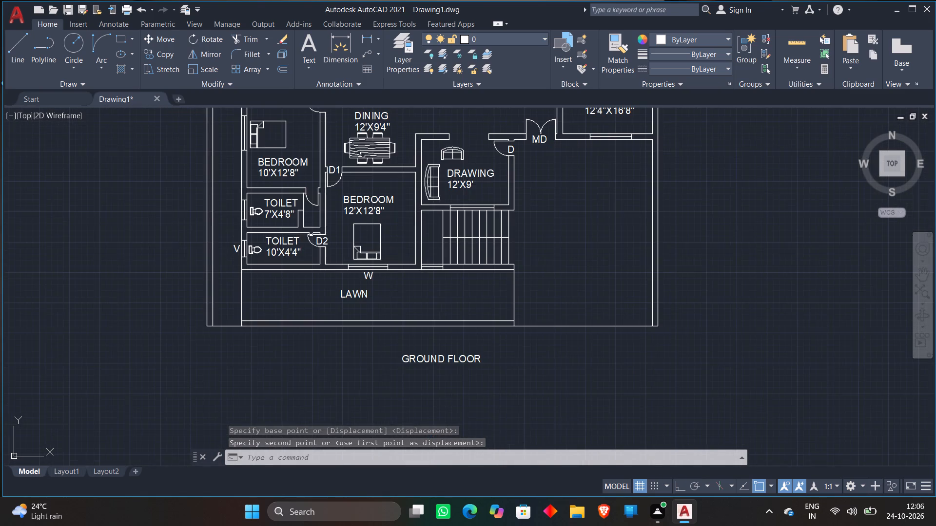
scroll(333, 167, down, 2)
middle_drag(383, 131, 386, 173)
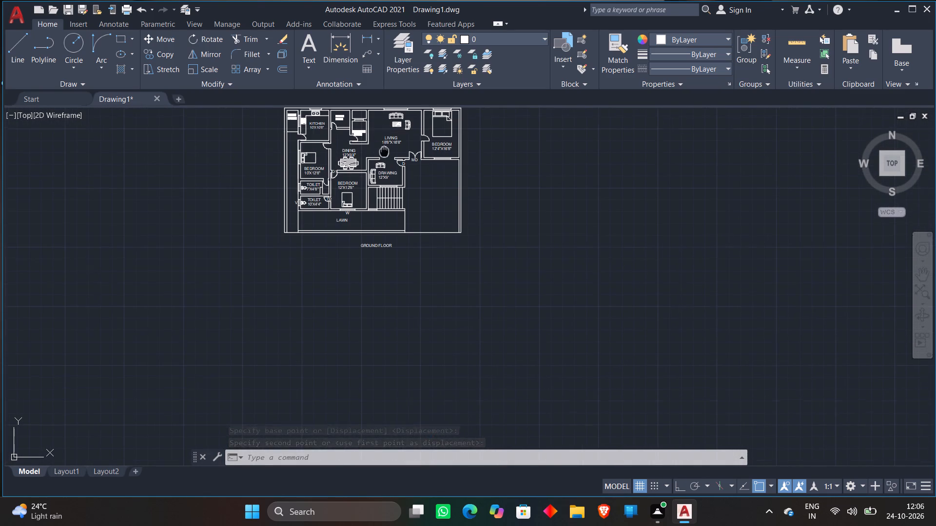
middle_drag(386, 173, 386, 176)
scroll(366, 179, up, 3)
scroll(253, 188, down, 2)
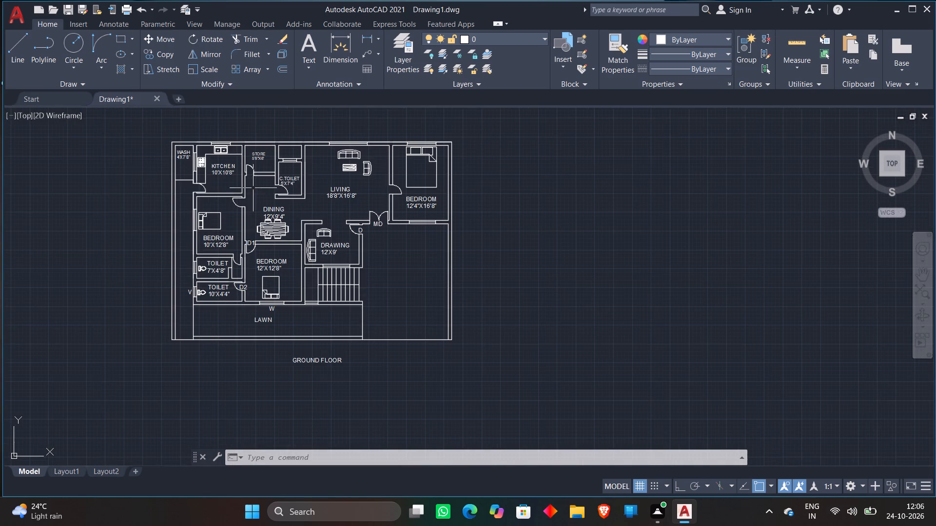
Mark the shaft north of the common toilet with two crossing diagonal lines drawn corner to corner.
scroll(285, 131, up, 2)
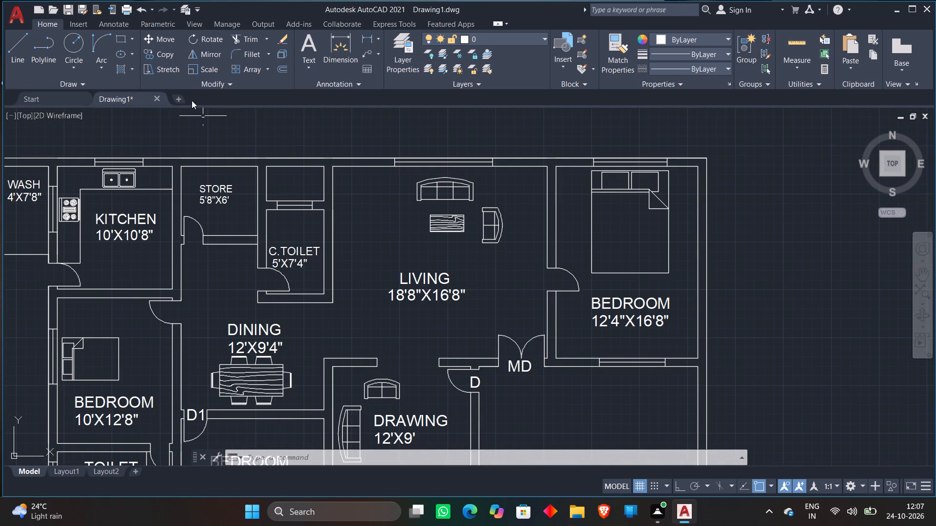
click(17, 46)
scroll(283, 173, up, 2)
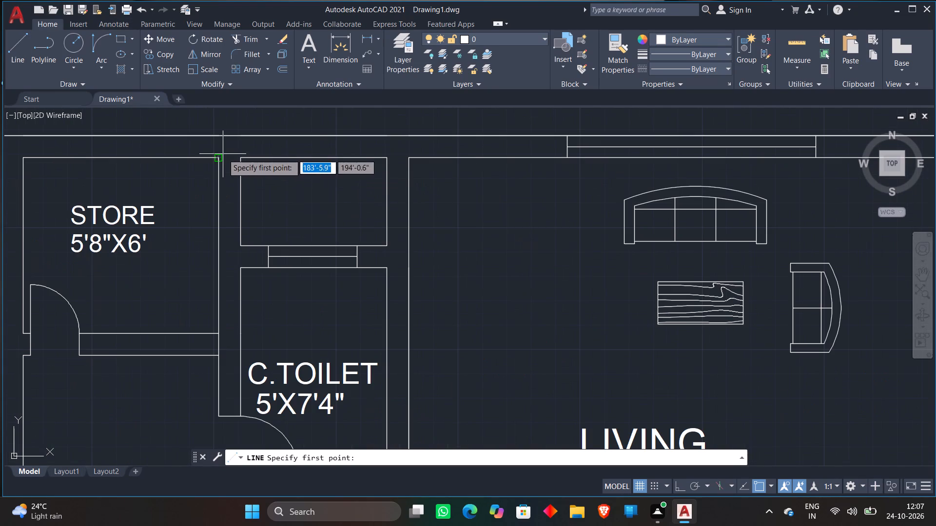
click(240, 158)
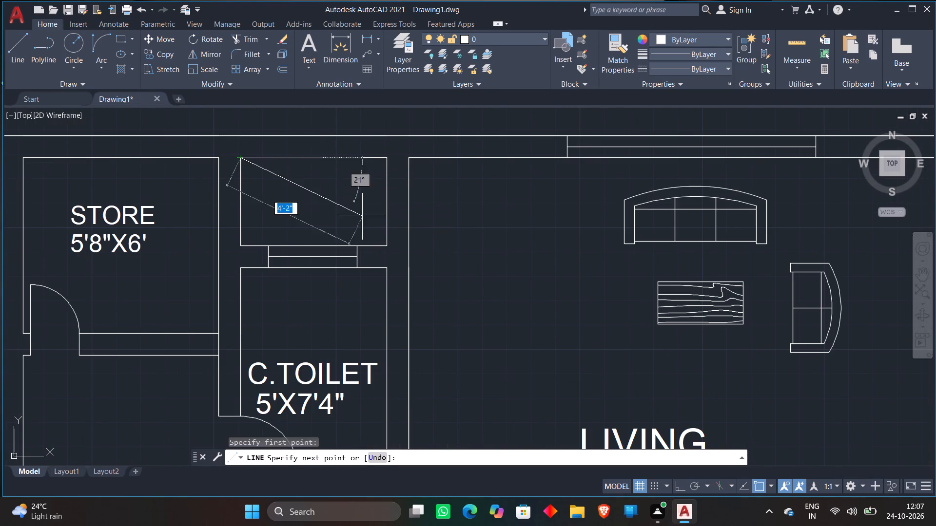
click(385, 243)
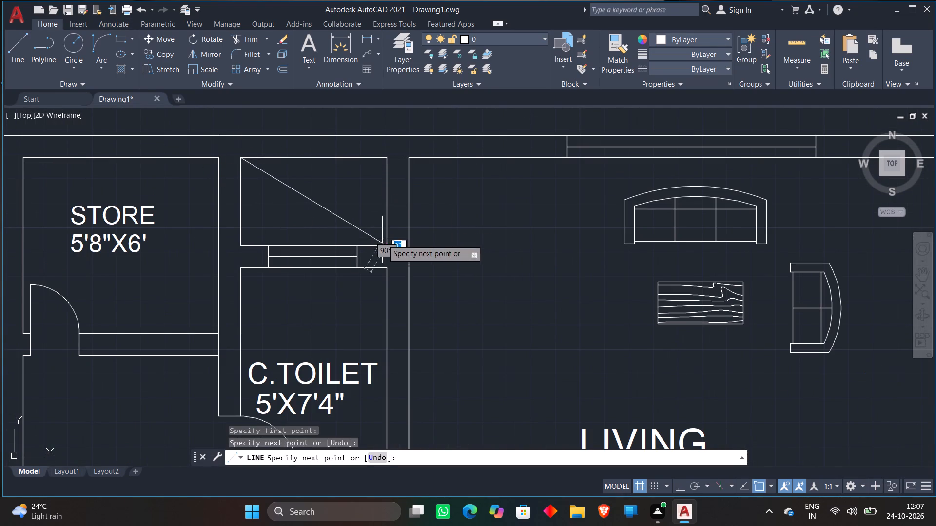
key(space)
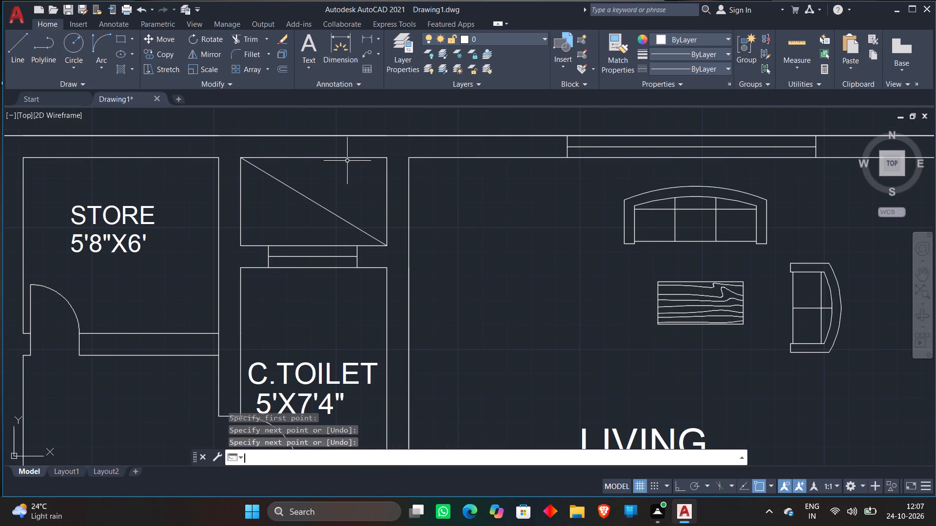
click(18, 38)
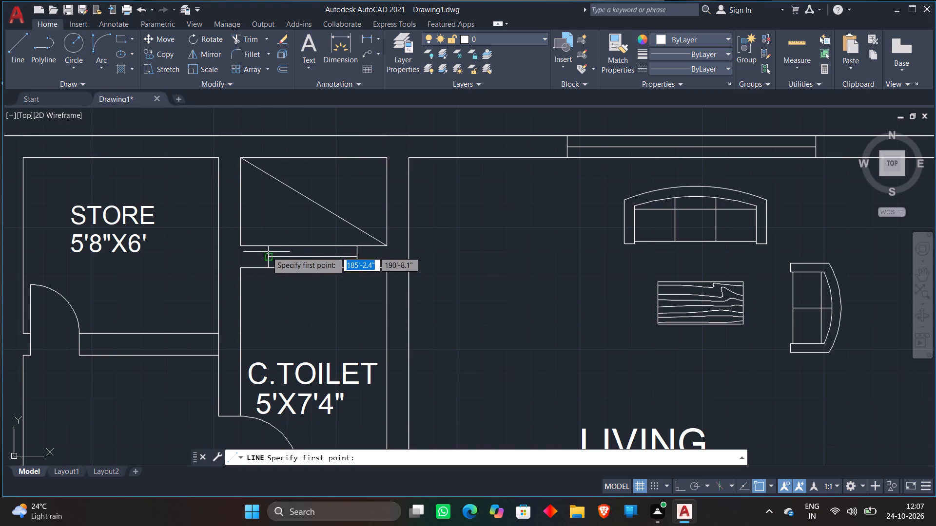
click(237, 244)
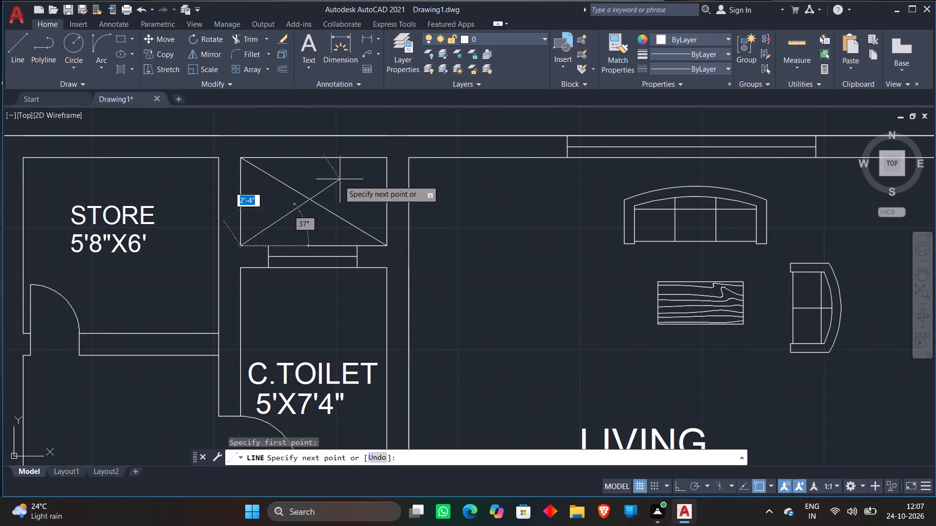
click(374, 161)
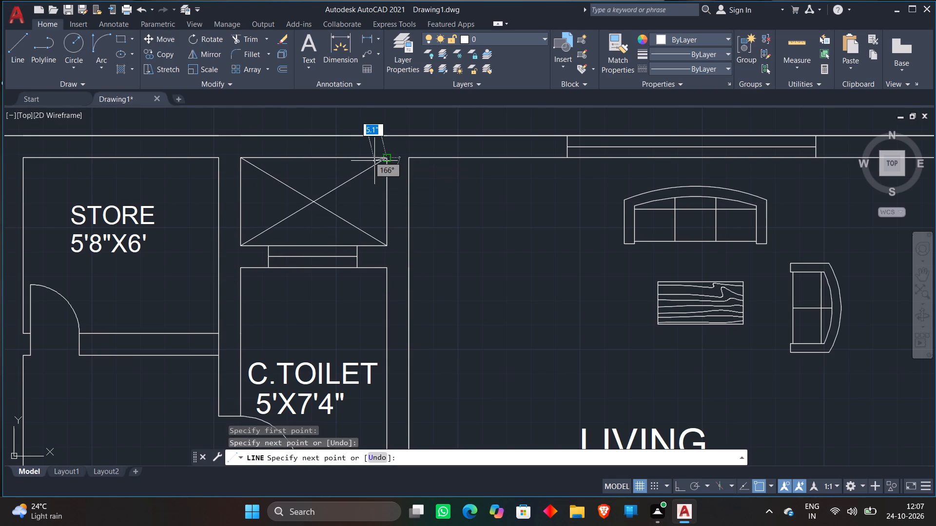
key(space)
Copy the D1 label from the 12'X12'8" bedroom's door to the door between the 10'X12'8" bedroom and the dining area.
scroll(374, 161, down, 4)
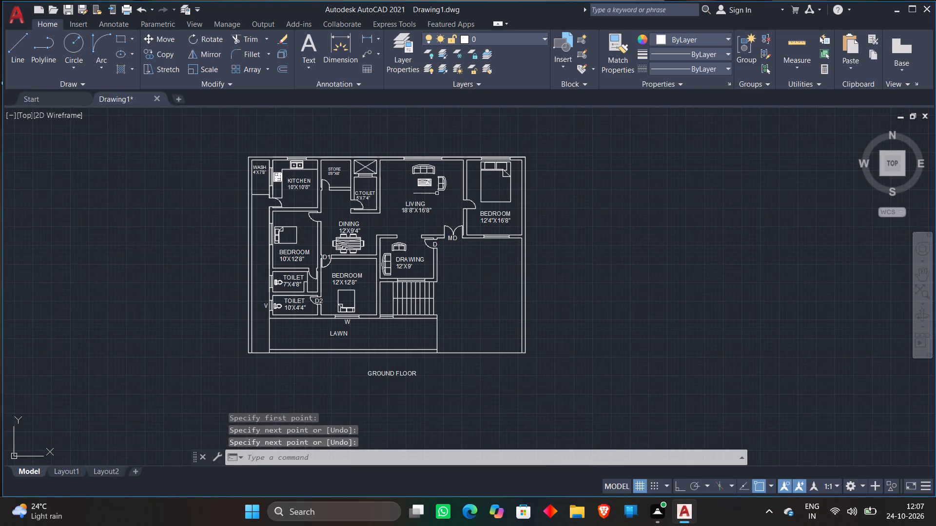
scroll(367, 231, up, 3)
scroll(227, 219, down, 3)
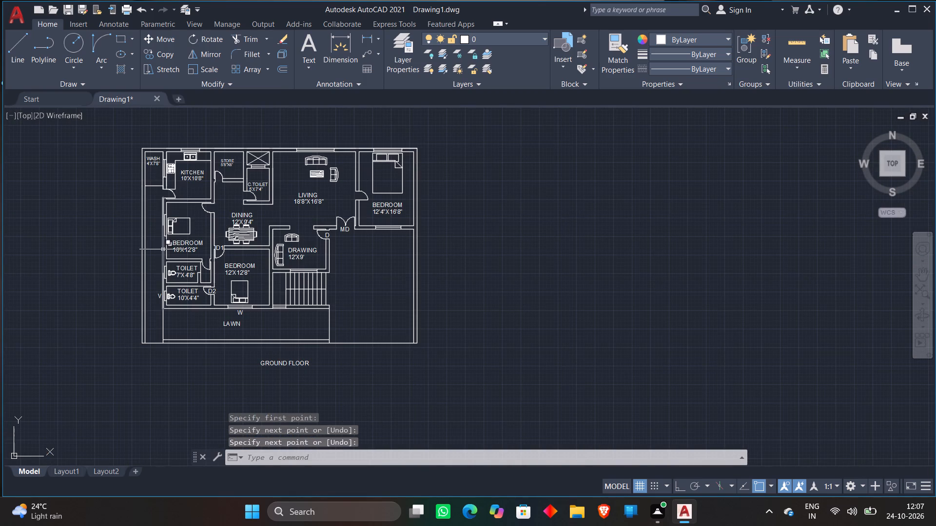
scroll(184, 256, up, 2)
scroll(195, 216, down, 1)
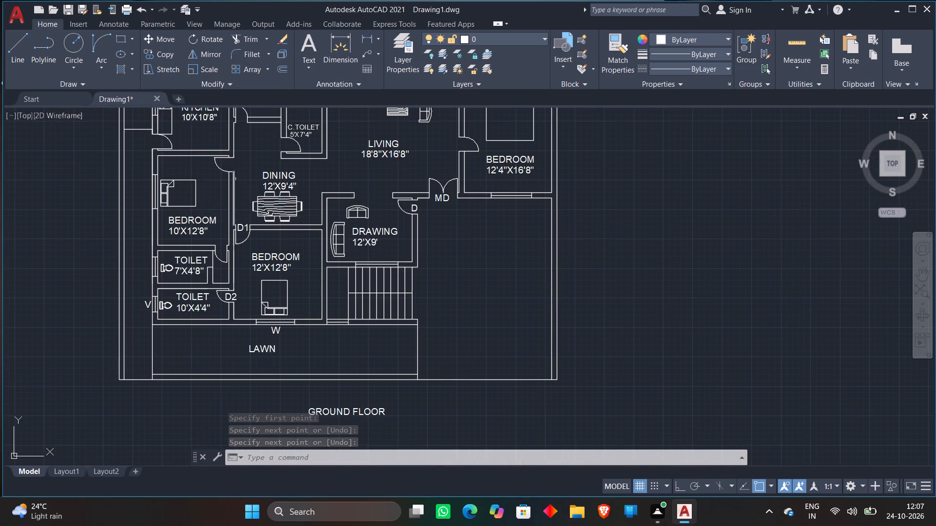
scroll(319, 156, down, 1)
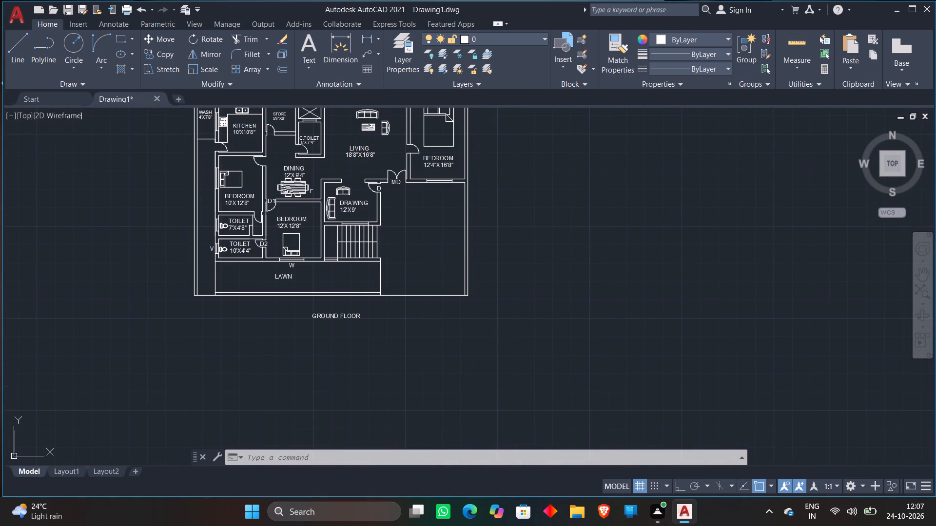
scroll(246, 177, up, 2)
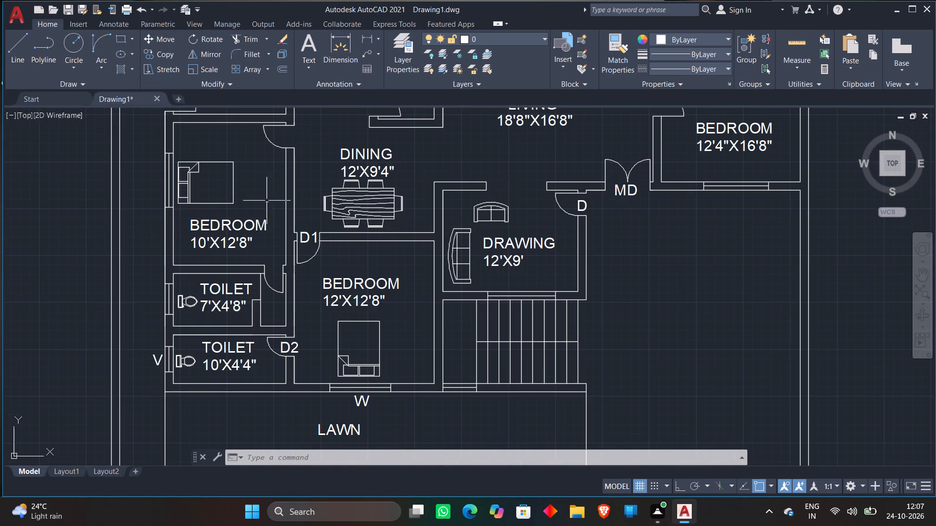
click(304, 238)
right_click(303, 209)
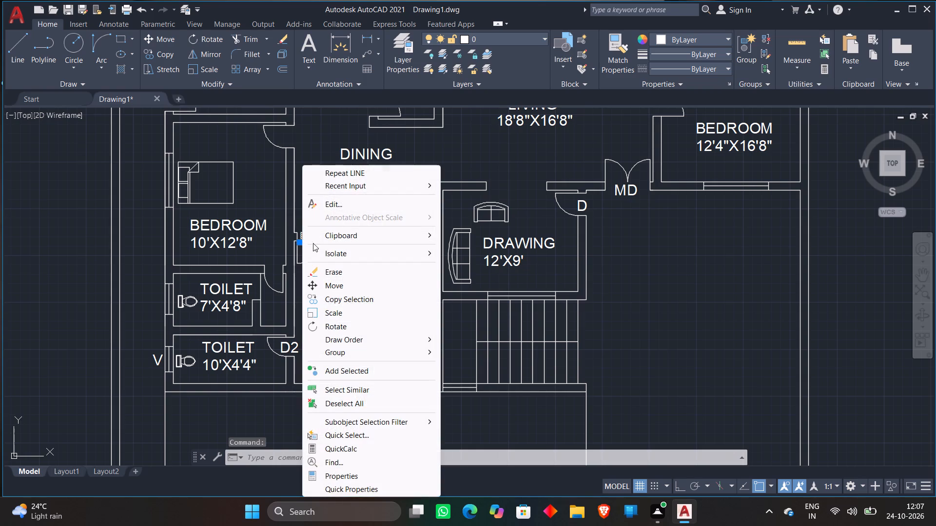
click(332, 301)
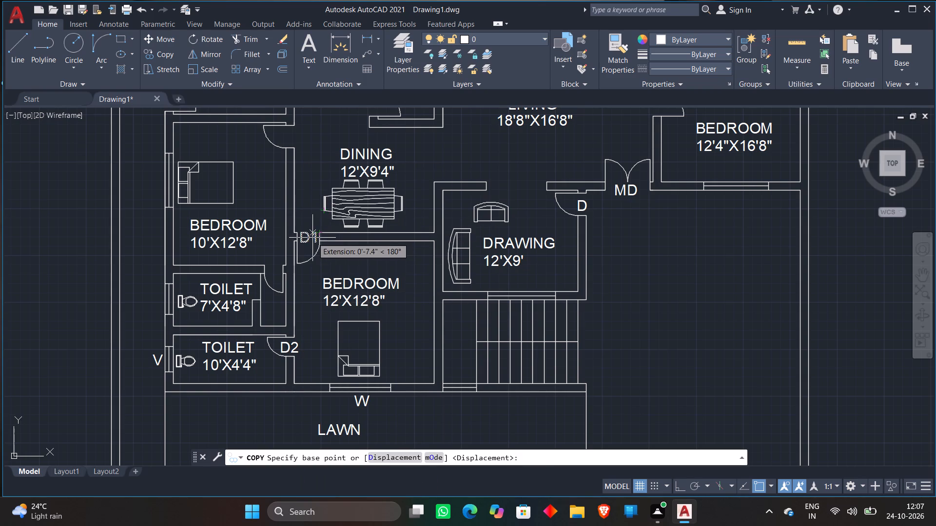
click(310, 240)
scroll(324, 187, down, 2)
scroll(309, 160, up, 4)
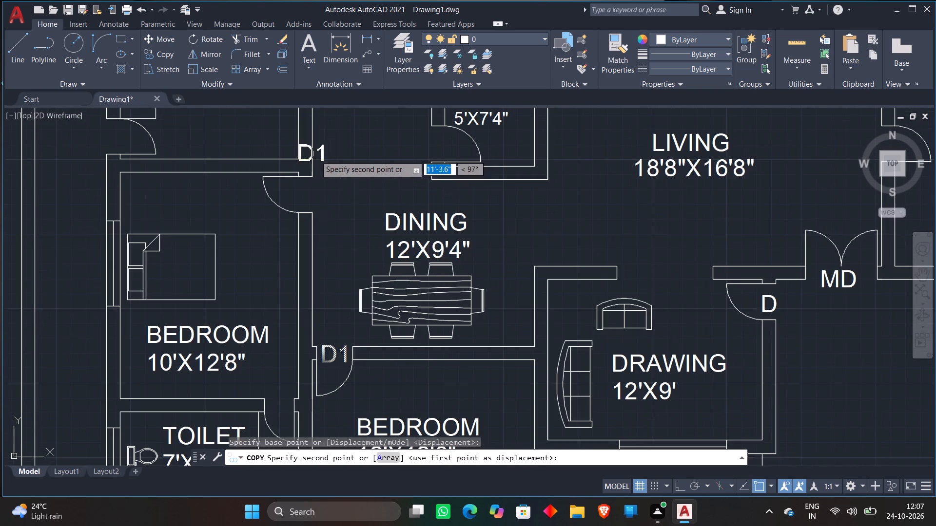
scroll(316, 185, up, 2)
click(282, 216)
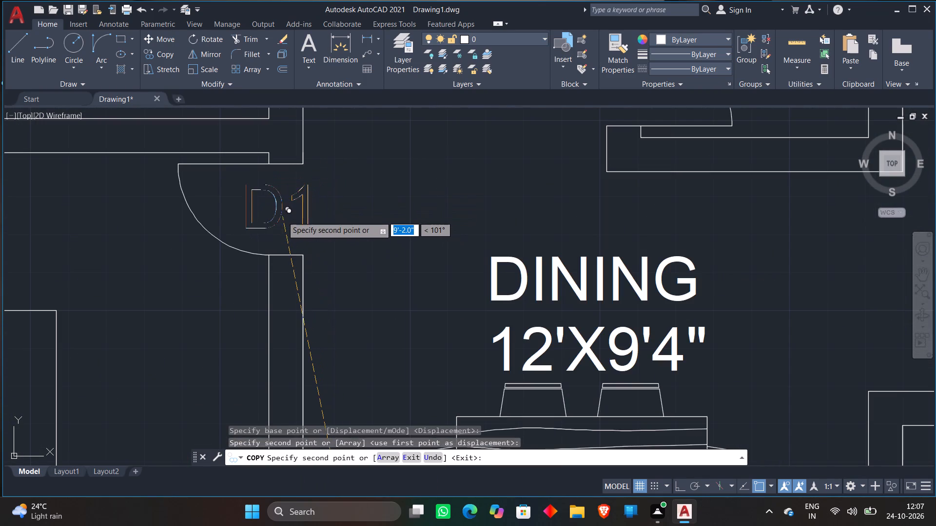
Place further D1 copies at the kitchen's door to the wash side and at the 12'4"X16'8" bedroom's door off the living room.
scroll(442, 216, down, 3)
middle_drag(453, 181, 445, 259)
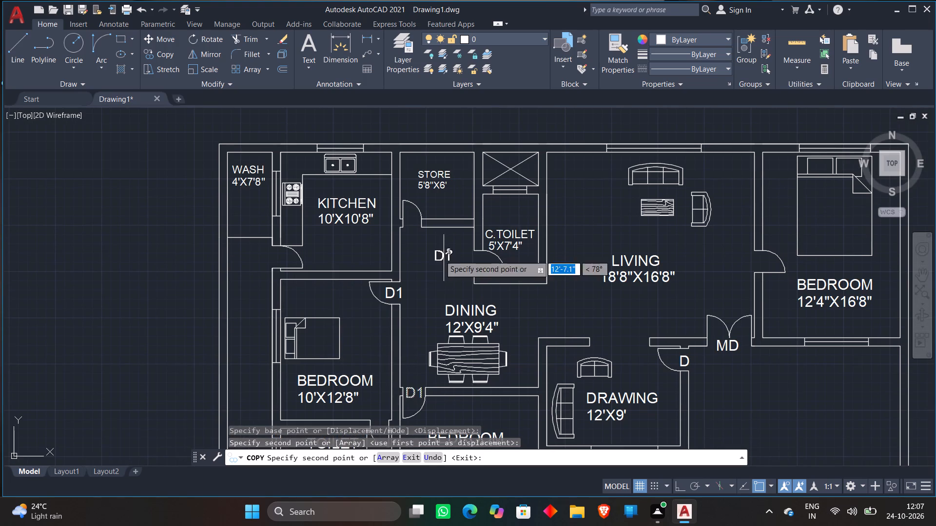
scroll(273, 268, up, 3)
click(302, 241)
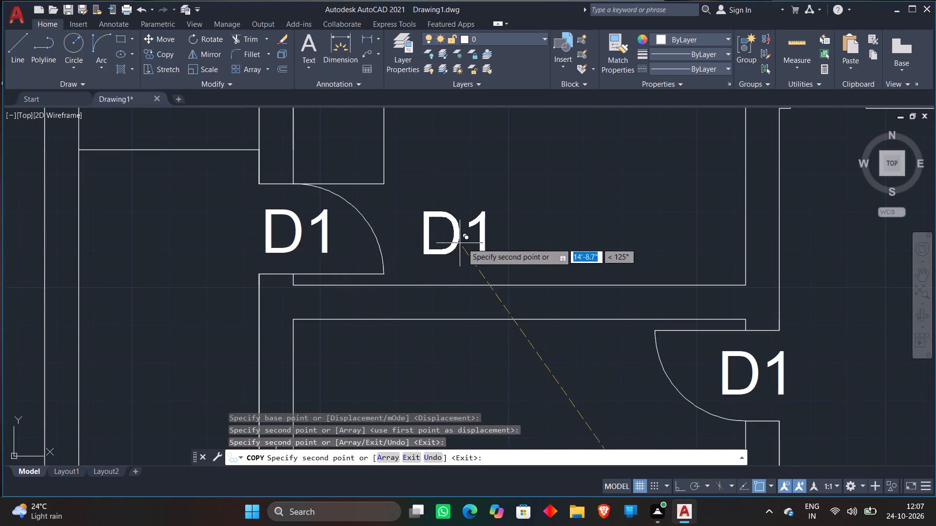
scroll(465, 243, down, 3)
scroll(568, 198, up, 1)
scroll(604, 238, down, 2)
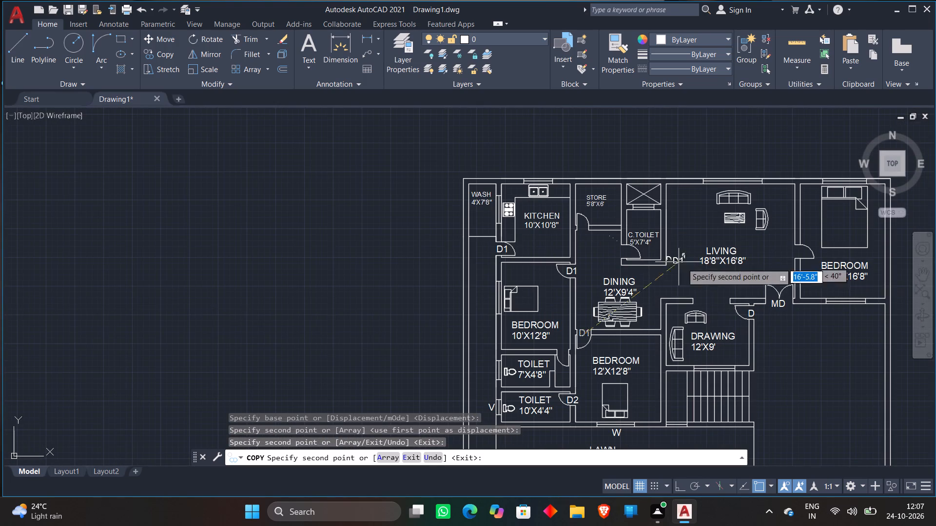
scroll(800, 257, up, 4)
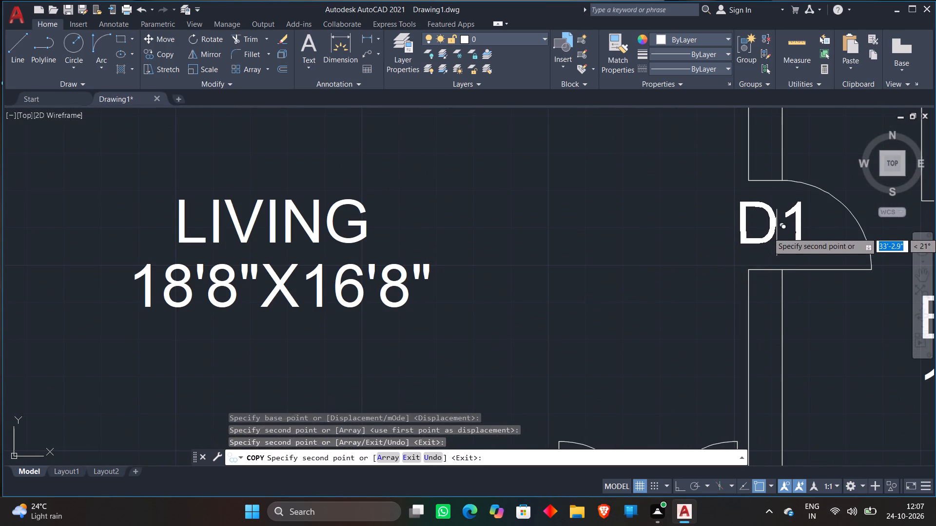
click(779, 232)
scroll(648, 184, down, 5)
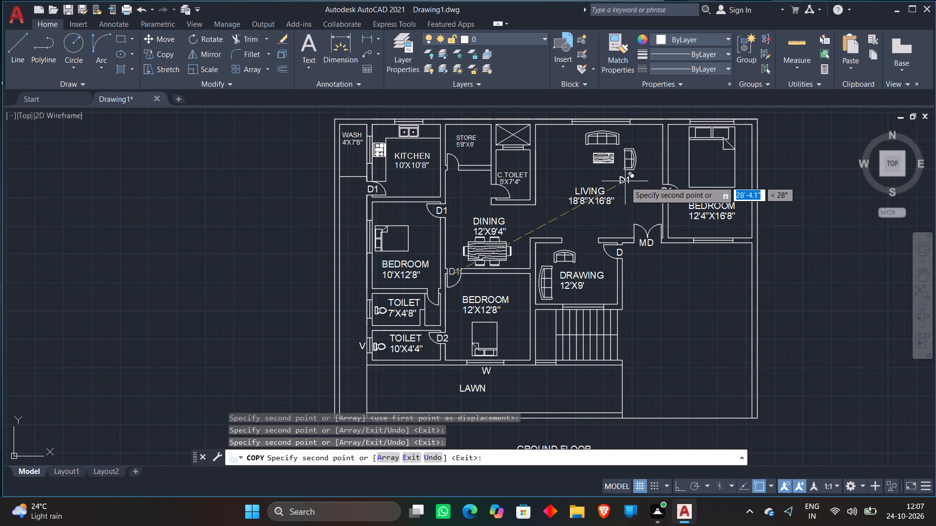
key(space)
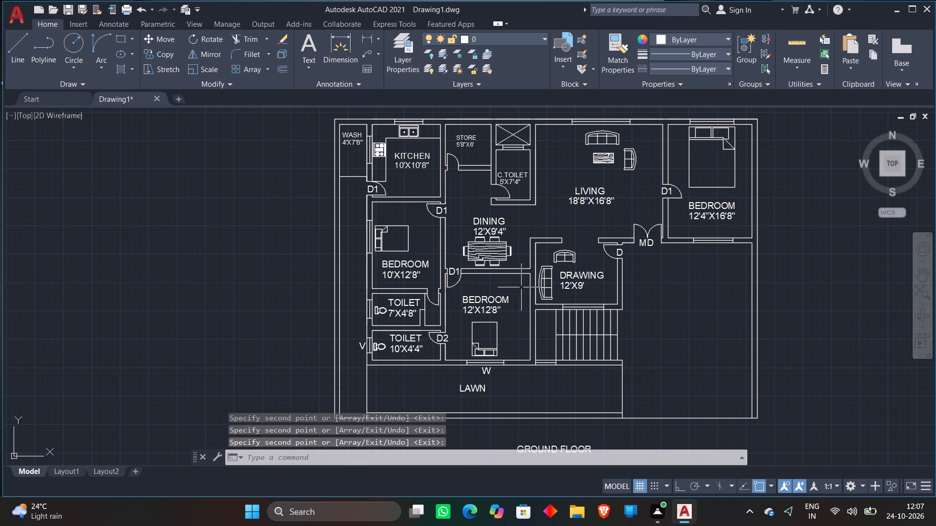
Copy the D2 label from the 10'X4'4" toilet's door to the 7'X4'8" toilet's door.
click(439, 341)
right_click(463, 304)
click(476, 302)
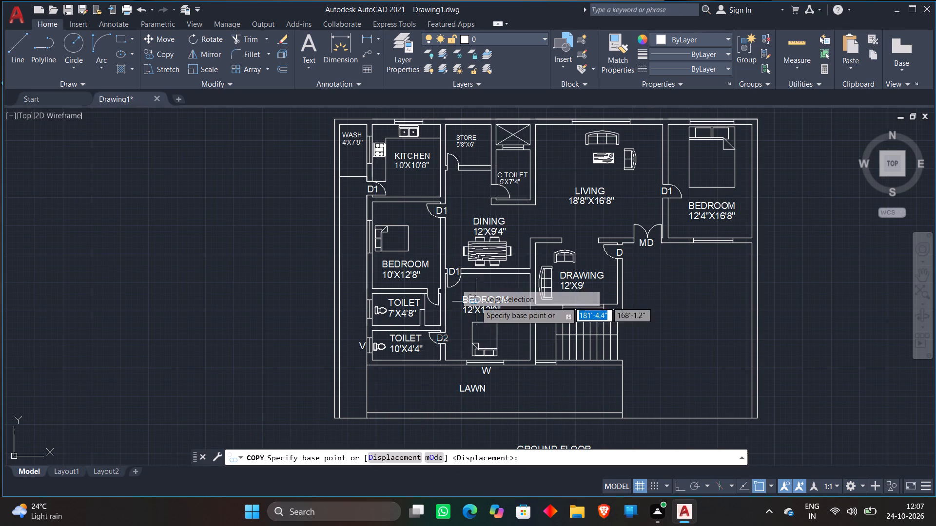
click(437, 339)
scroll(426, 299, up, 2)
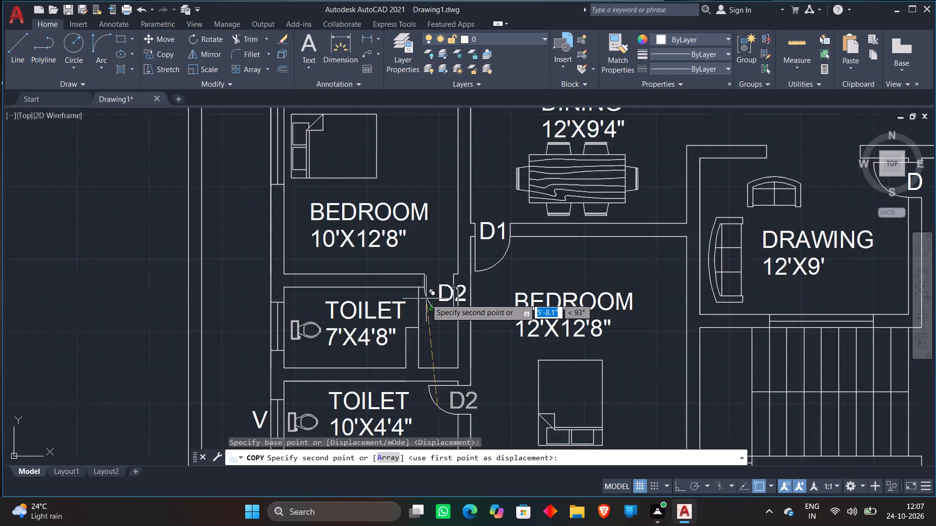
scroll(426, 299, up, 2)
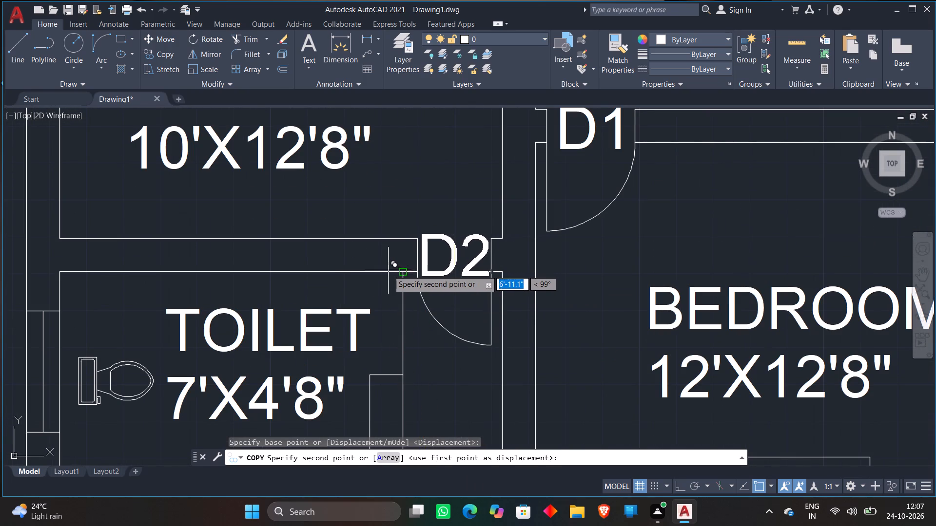
click(388, 270)
key(space)
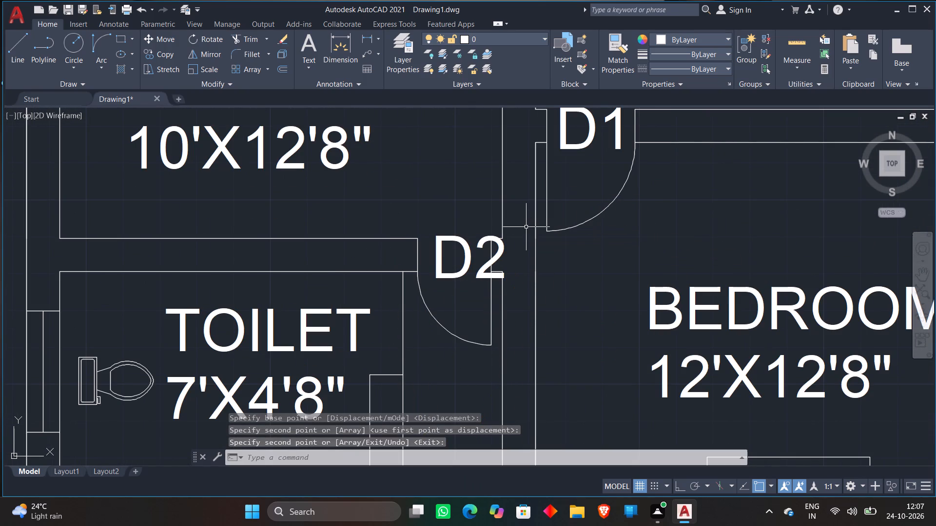
Scale down the D2 label at the 7'X4'8" toilet's door by a factor of about 0.7.
click(463, 275)
right_click(463, 275)
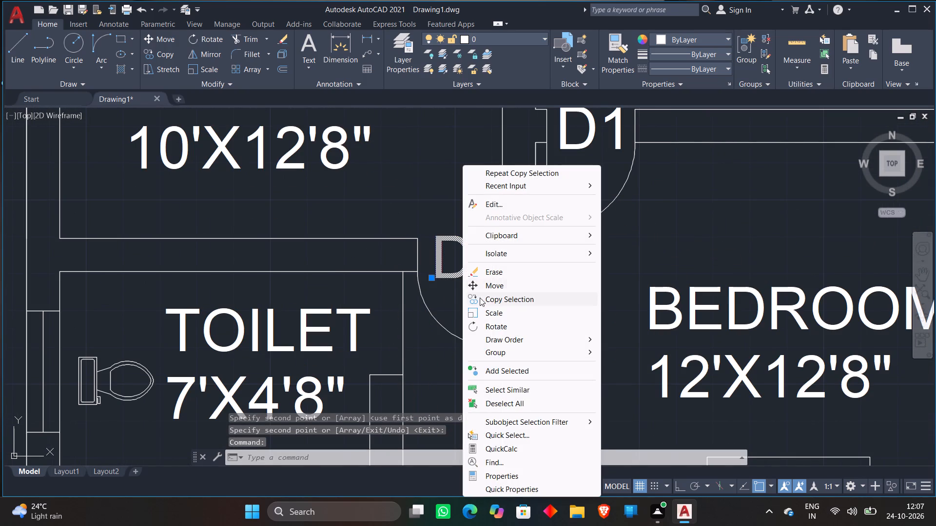
click(481, 313)
click(448, 259)
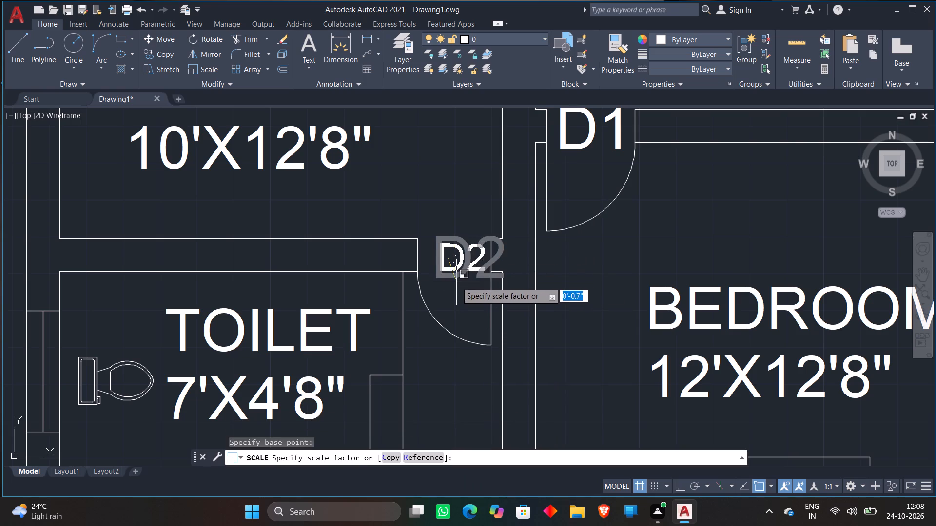
click(456, 282)
Move the reduced D2 label about 2" west so it sits centred in the 7'X4'8" toilet's door opening.
scroll(470, 264, up, 1)
click(462, 264)
click(411, 267)
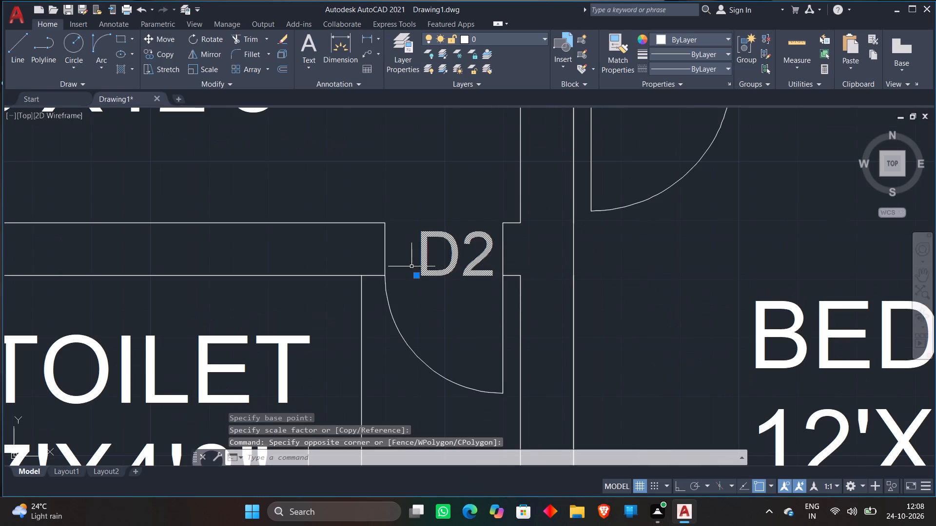
click(163, 38)
click(430, 263)
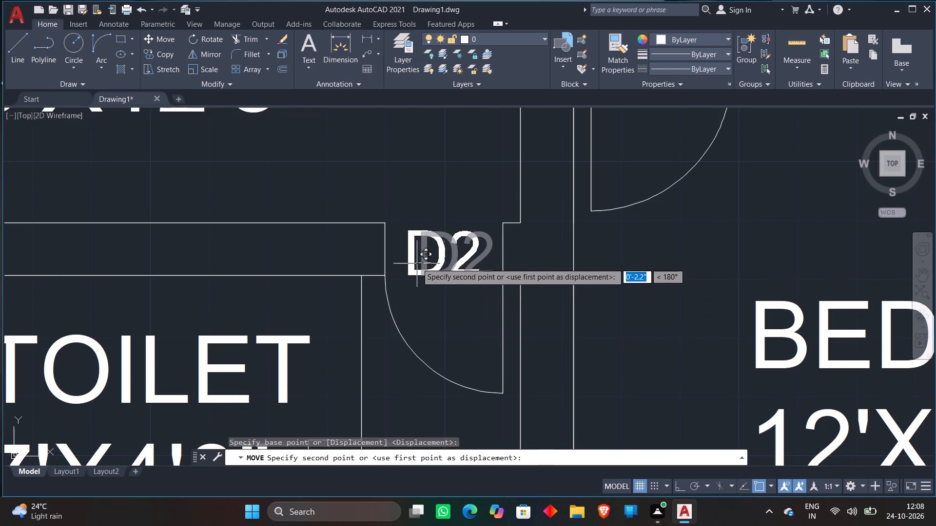
click(415, 262)
Copy the reduced D2 label from the 7'X4'8" toilet's door to the store's door and the C.TOILET's door.
scroll(427, 235, down, 4)
middle_drag(426, 180, 395, 283)
scroll(435, 174, down, 1)
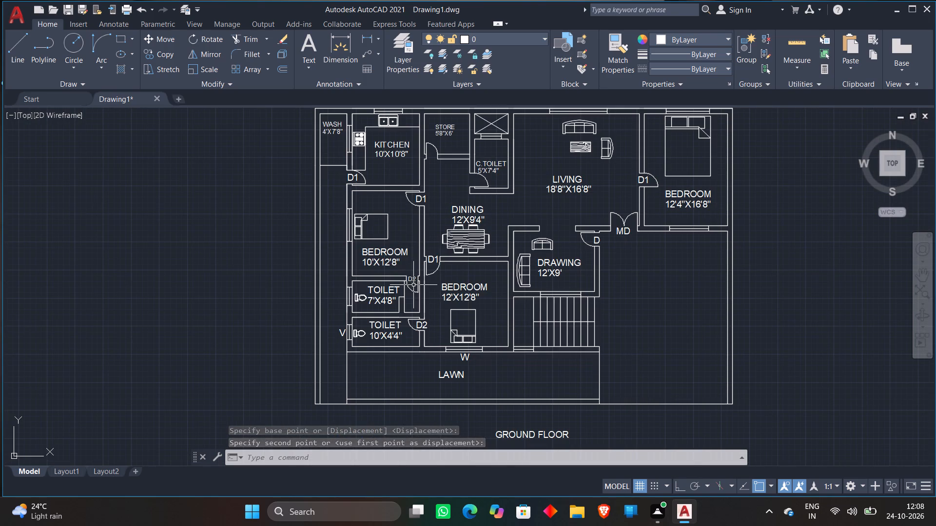
click(409, 278)
right_click(401, 216)
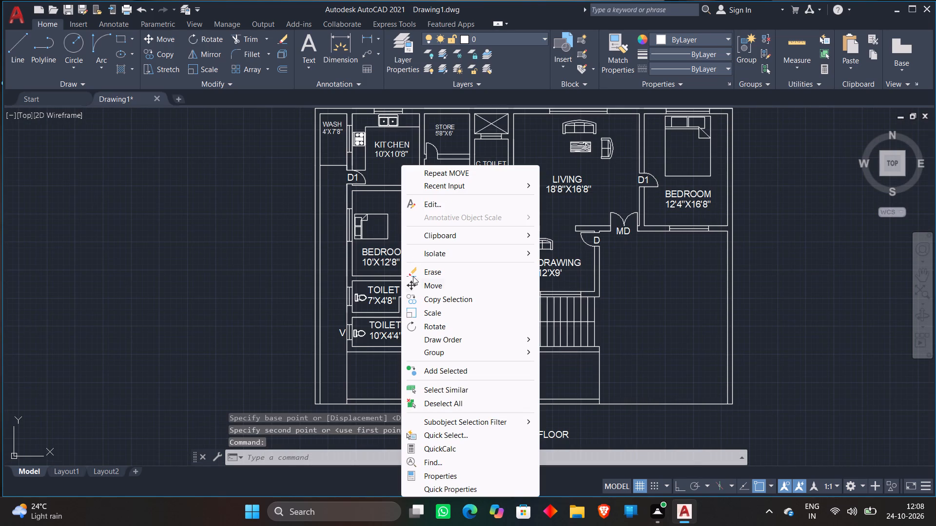
click(417, 298)
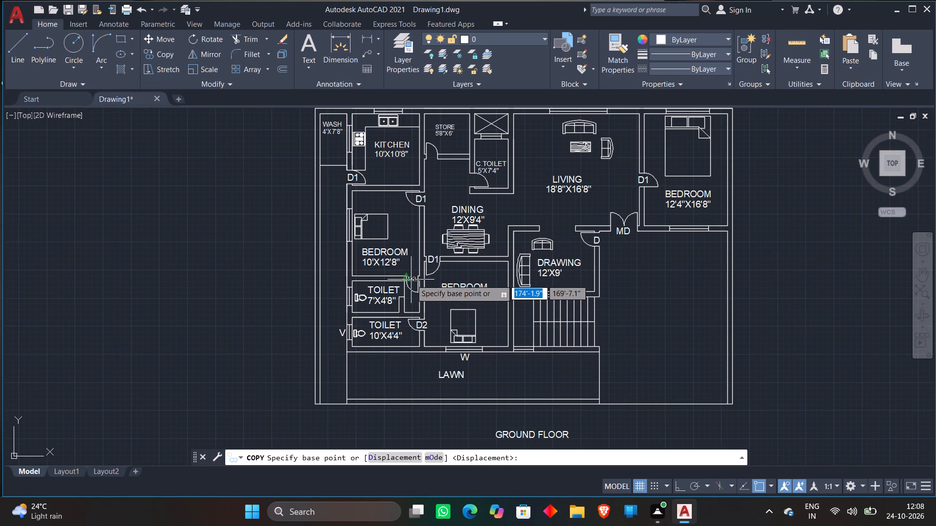
scroll(411, 279, up, 3)
click(411, 280)
scroll(427, 243, down, 2)
middle_drag(426, 243, 334, 429)
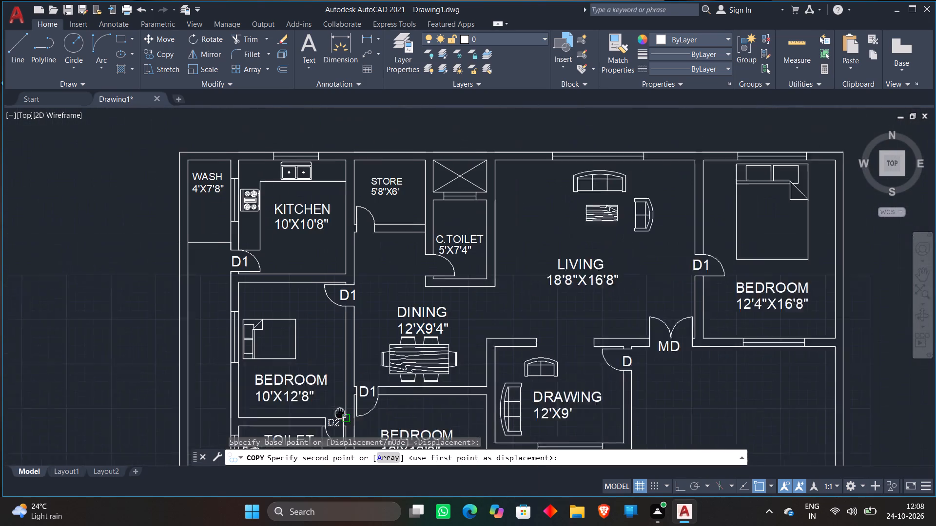
middle_drag(334, 429, 335, 432)
scroll(356, 272, up, 2)
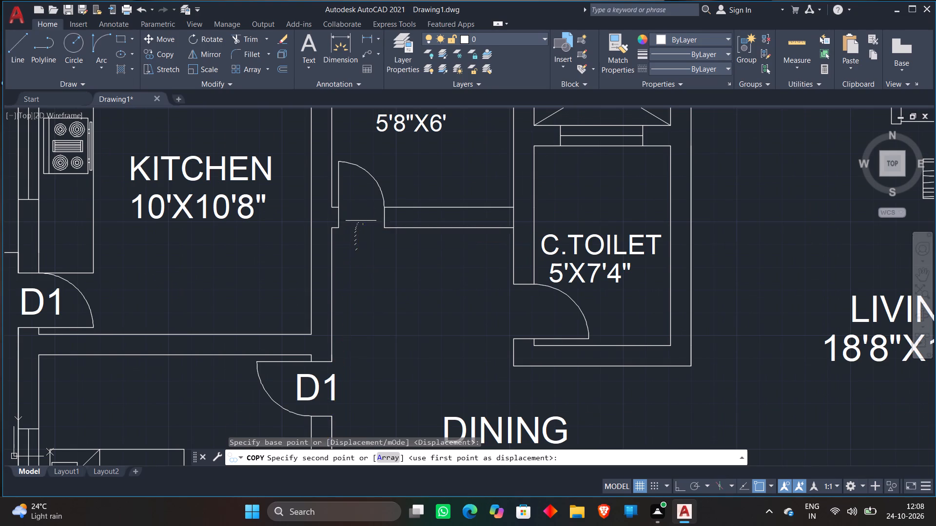
click(363, 221)
click(528, 317)
scroll(515, 317, down, 2)
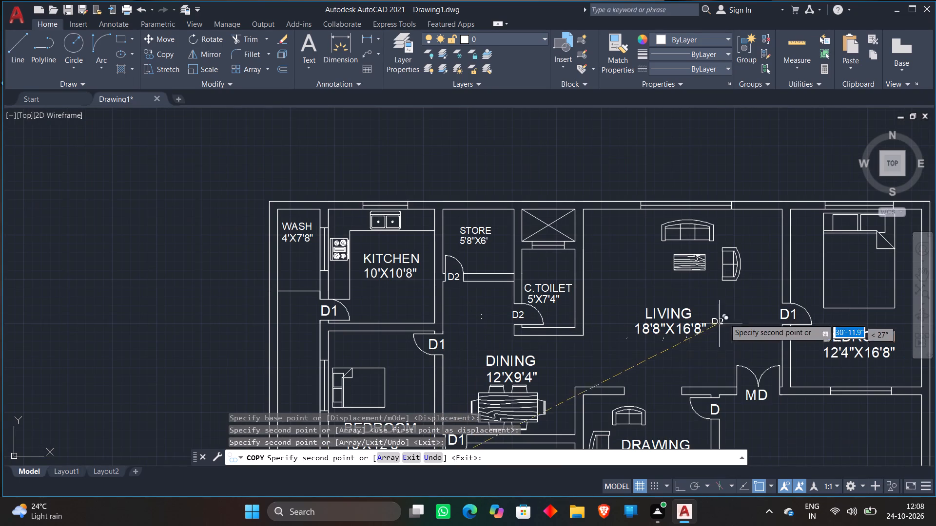
click(698, 313)
key(space)
Copy the WC fixture from the 7'X4'8" toilet into the C.TOILET, above its room label.
scroll(662, 344, down, 2)
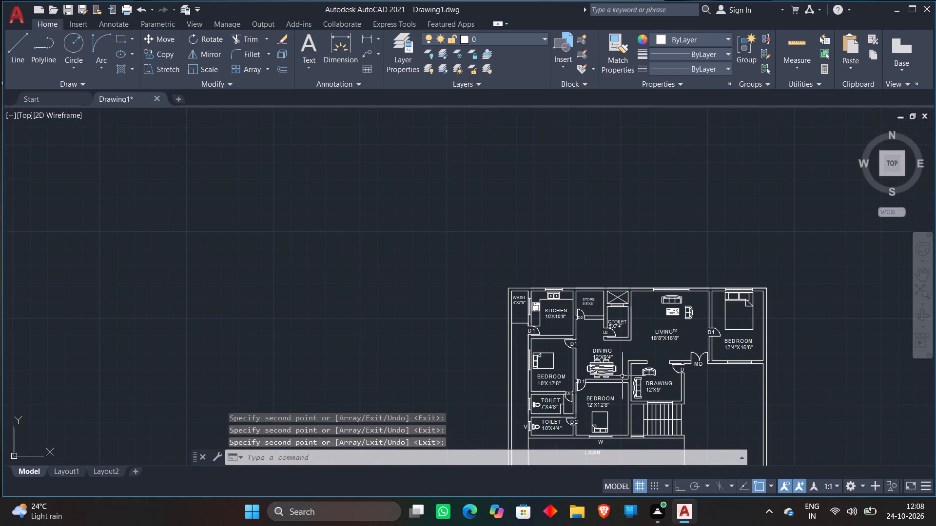
scroll(616, 464, up, 2)
scroll(613, 319, up, 3)
scroll(583, 323, down, 4)
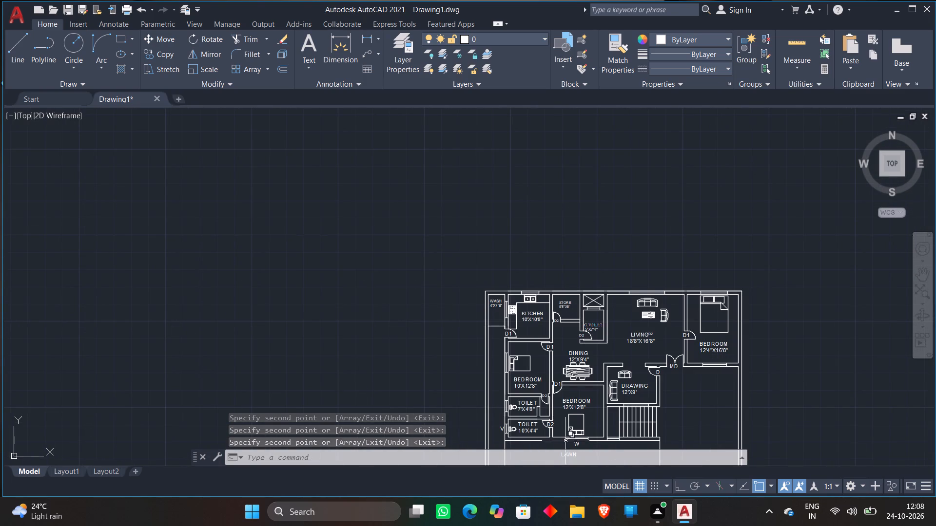
scroll(517, 411, up, 3)
click(499, 397)
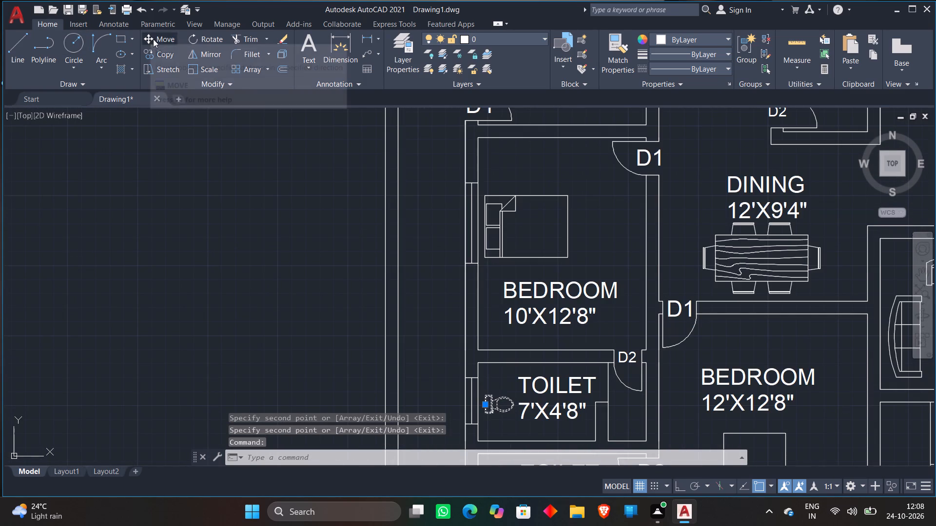
click(174, 56)
click(492, 413)
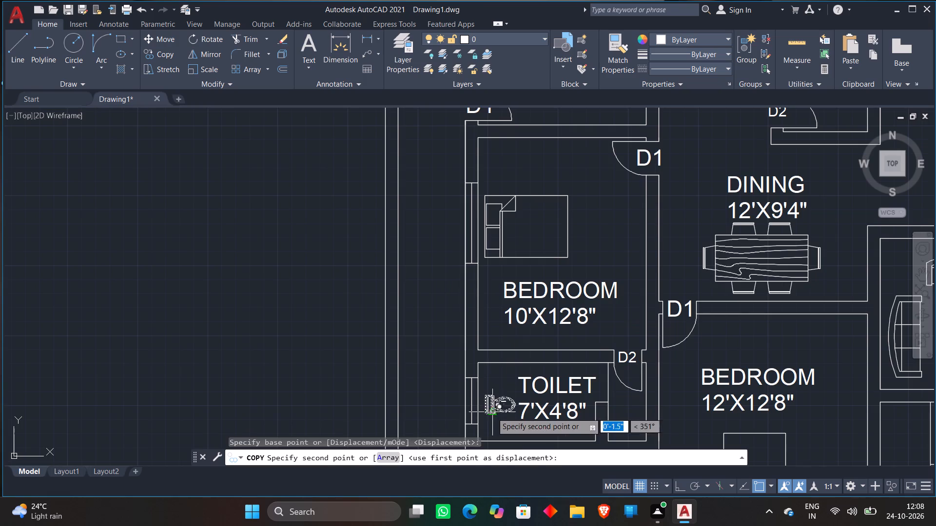
scroll(642, 252, down, 2)
middle_drag(756, 160, 698, 177)
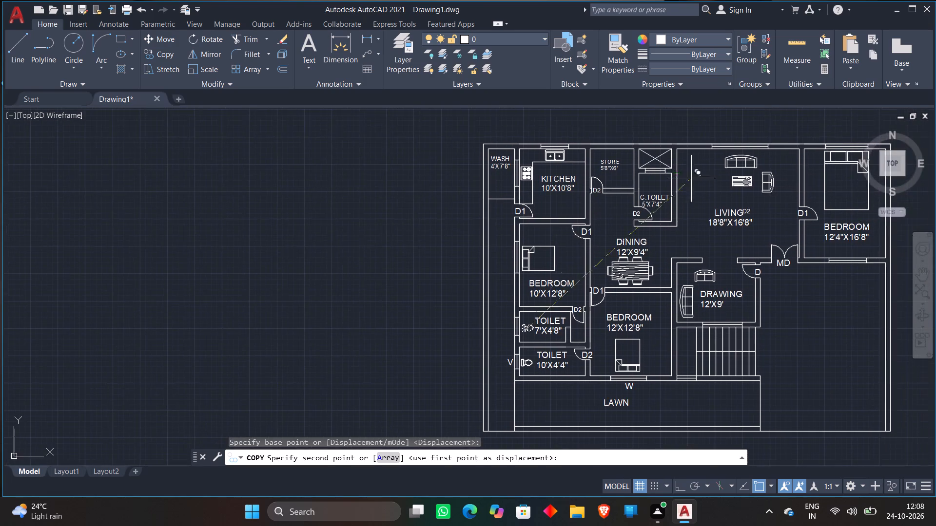
scroll(610, 172, up, 3)
click(774, 218)
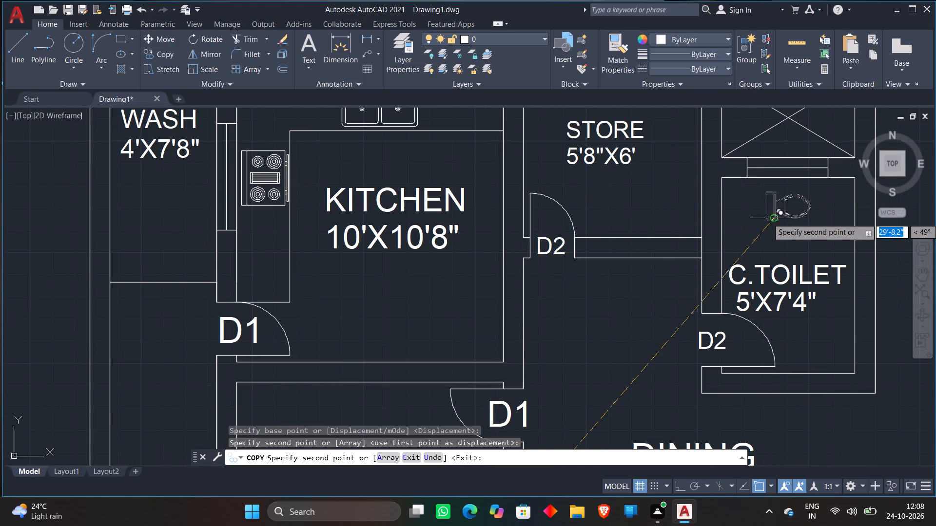
key(space)
Rotate the C.TOILET's WC fixture by 90° about the front edge of its bowl.
scroll(773, 220, down, 1)
middle_drag(783, 227, 617, 254)
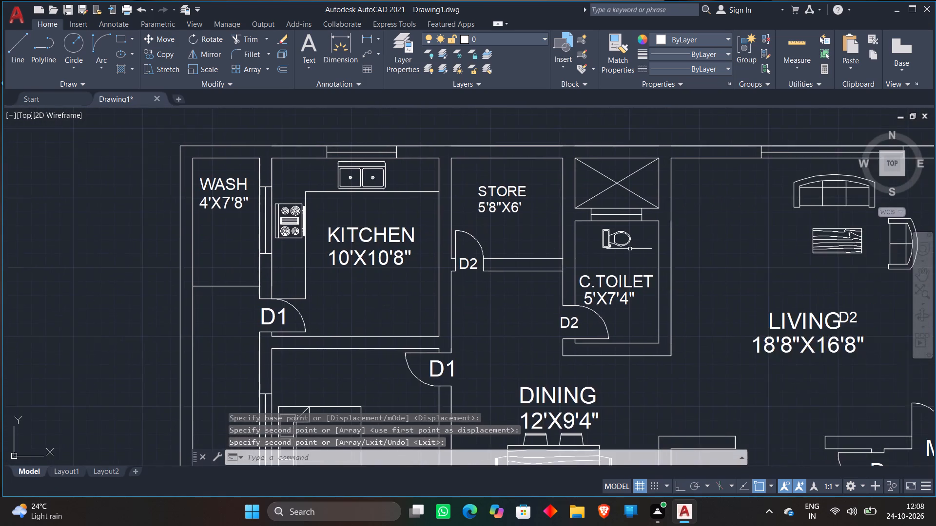
scroll(645, 246, up, 2)
click(639, 254)
click(514, 205)
right_click(525, 234)
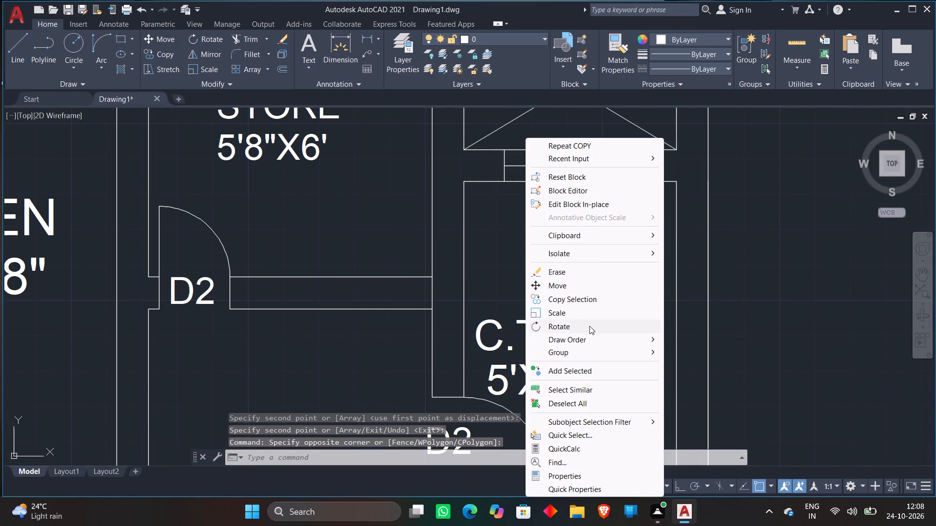
click(575, 324)
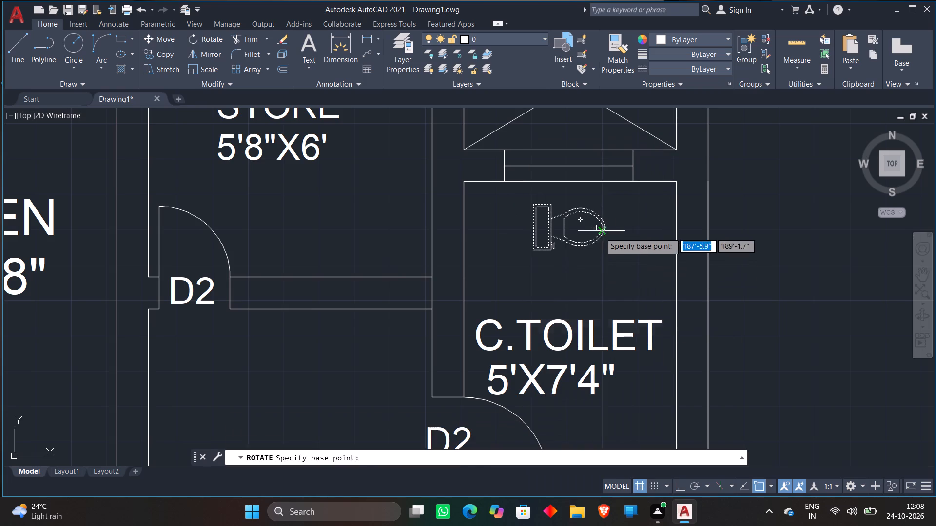
click(600, 232)
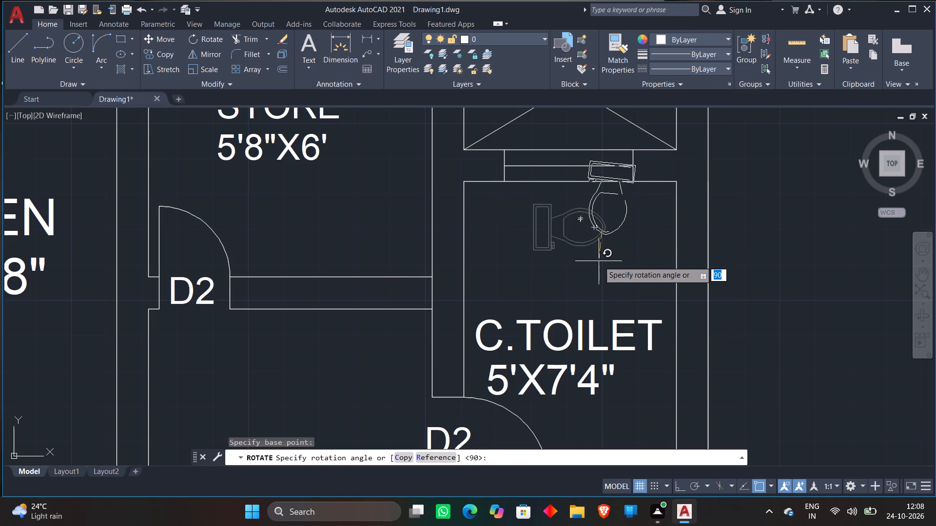
key(F8)
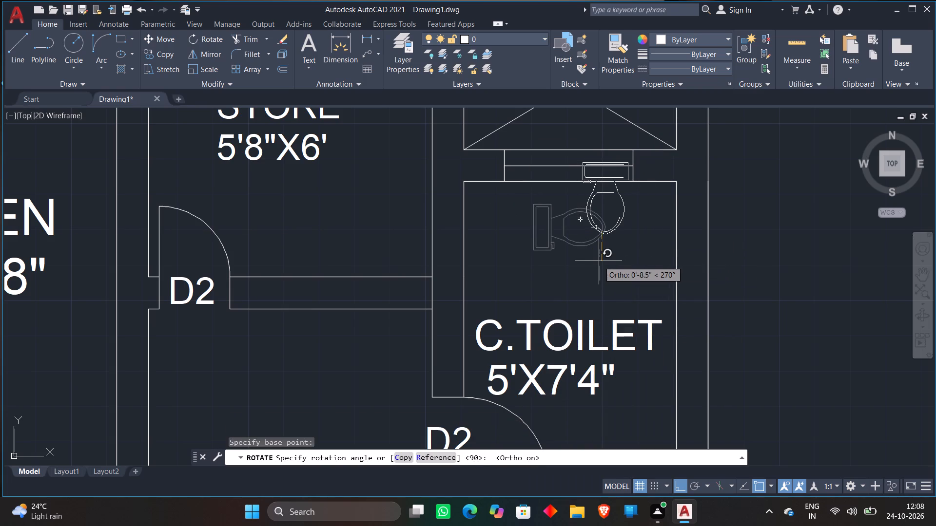
key(Return)
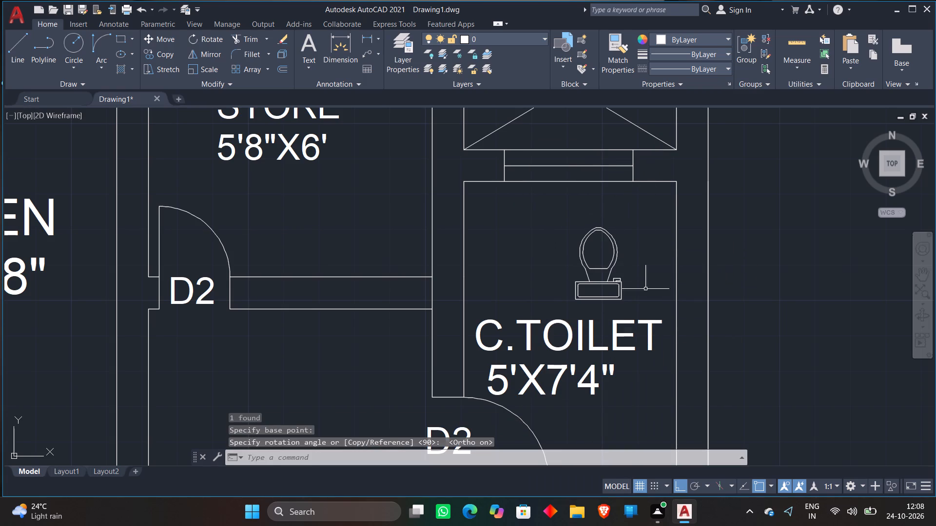
Rotate the C.TOILET's WC fixture by 180° so its cistern faces the shaft side.
click(638, 303)
click(502, 218)
right_click(578, 245)
click(593, 325)
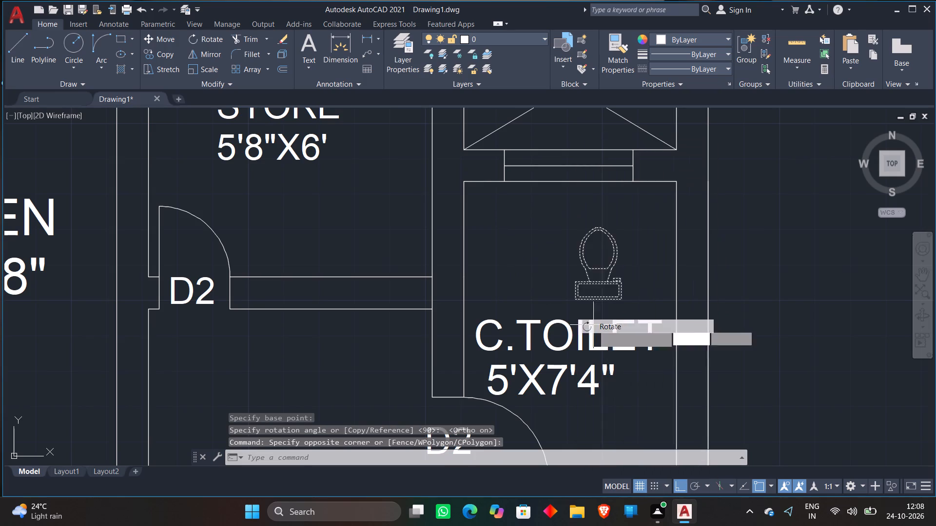
click(588, 263)
click(531, 270)
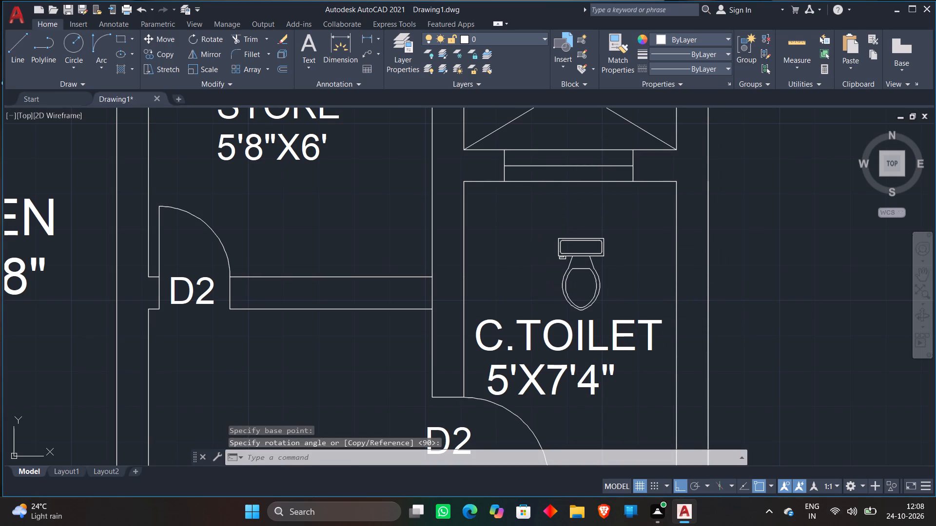
Move the C.TOILET's WC fixture up and slightly west, closer to the window wall and clear of the room label.
click(610, 285)
click(533, 237)
click(159, 36)
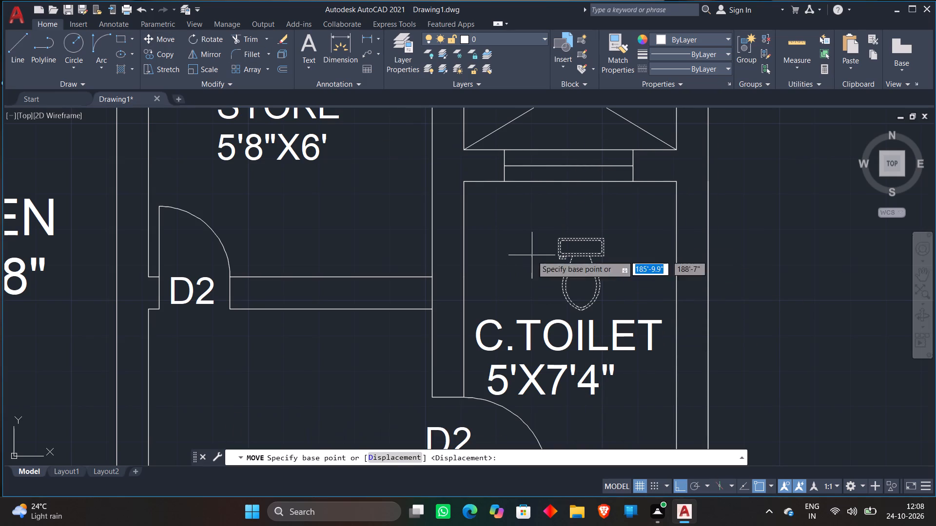
click(579, 288)
click(562, 246)
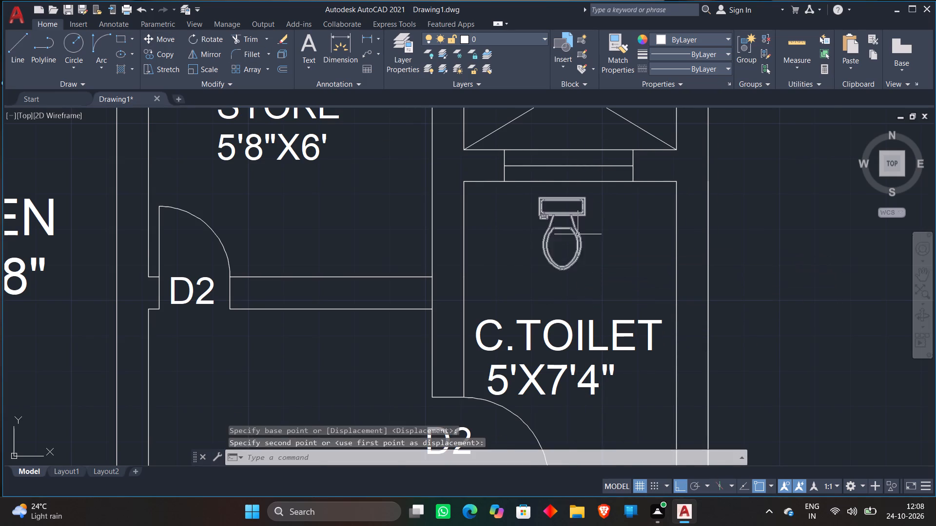
Copy the W label from the 12'X12'8" bedroom's window to the 10'X12'8" bedroom's west window and the kitchen's west and north windows.
scroll(578, 234, down, 5)
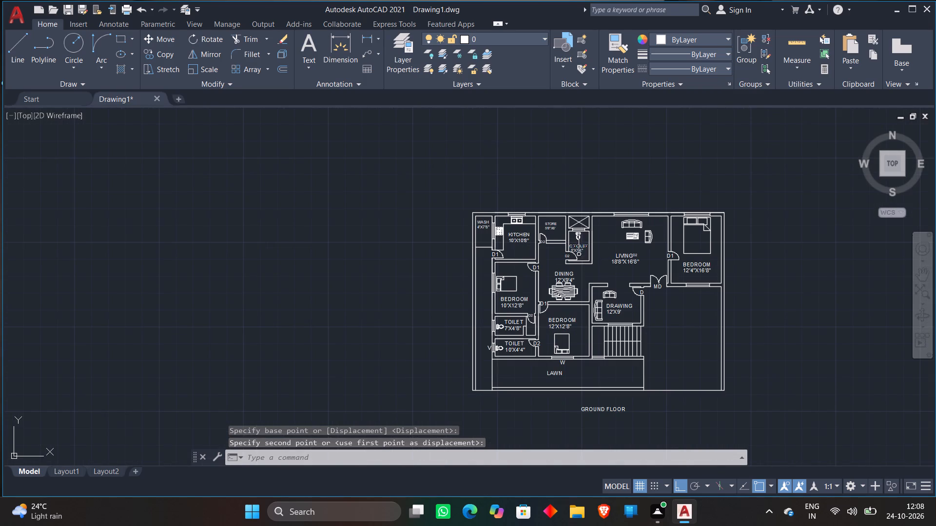
scroll(528, 312, up, 2)
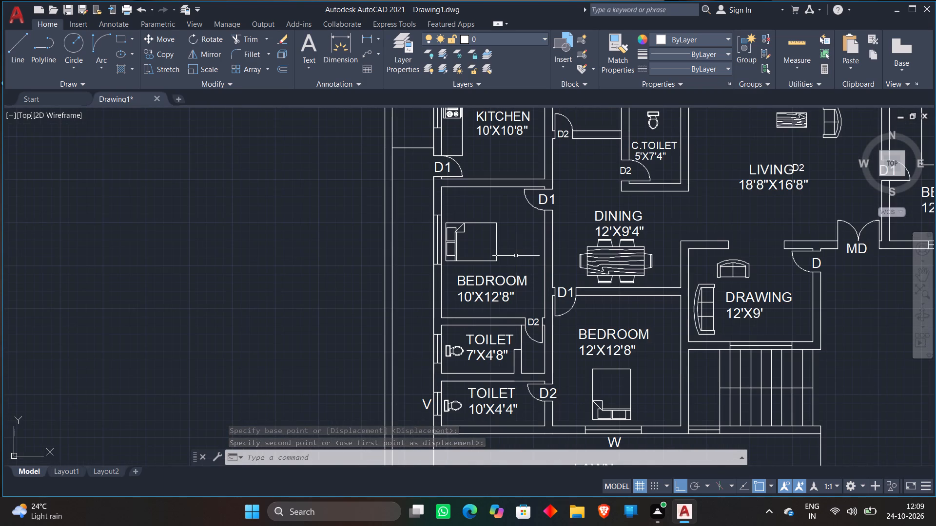
scroll(516, 255, down, 1)
click(579, 375)
right_click(592, 372)
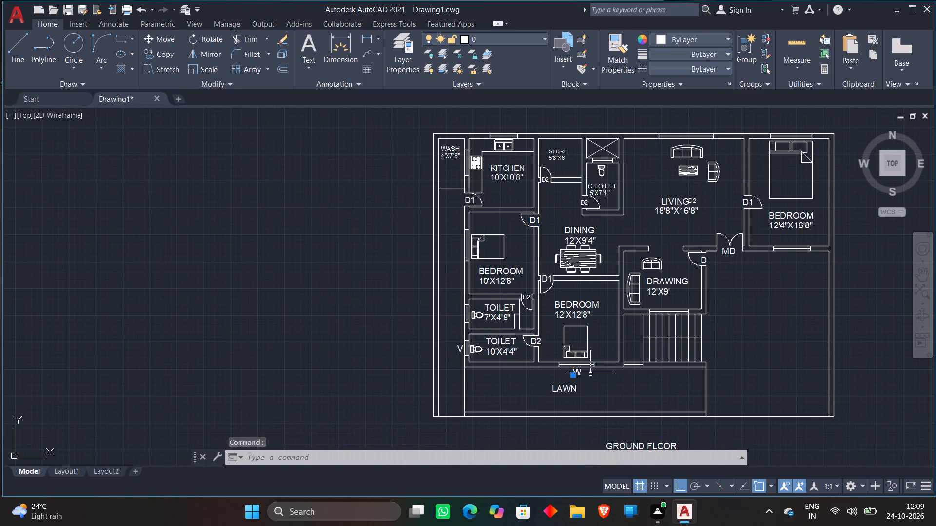
click(616, 172)
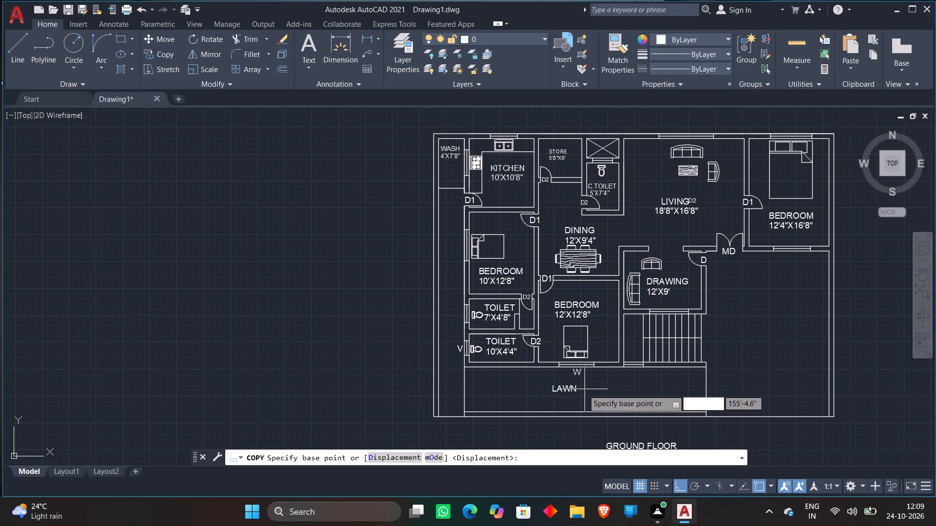
click(576, 374)
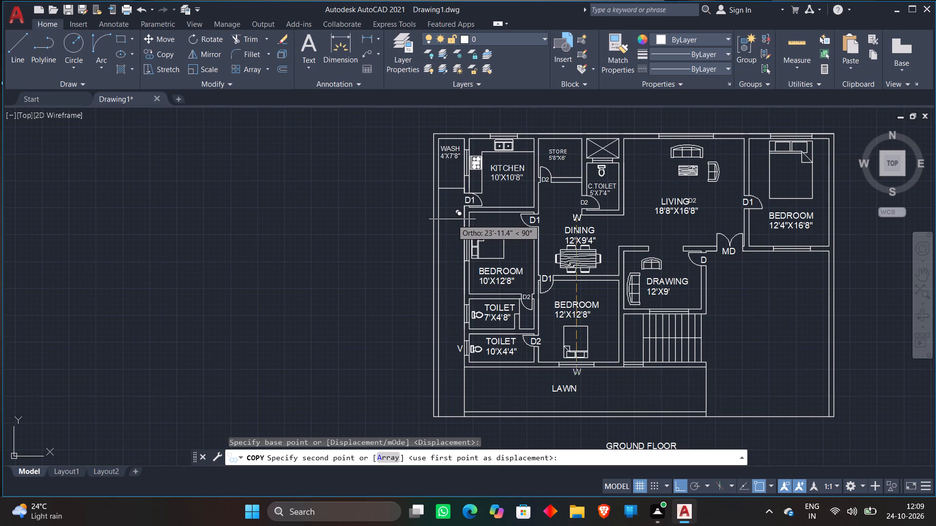
key(F8)
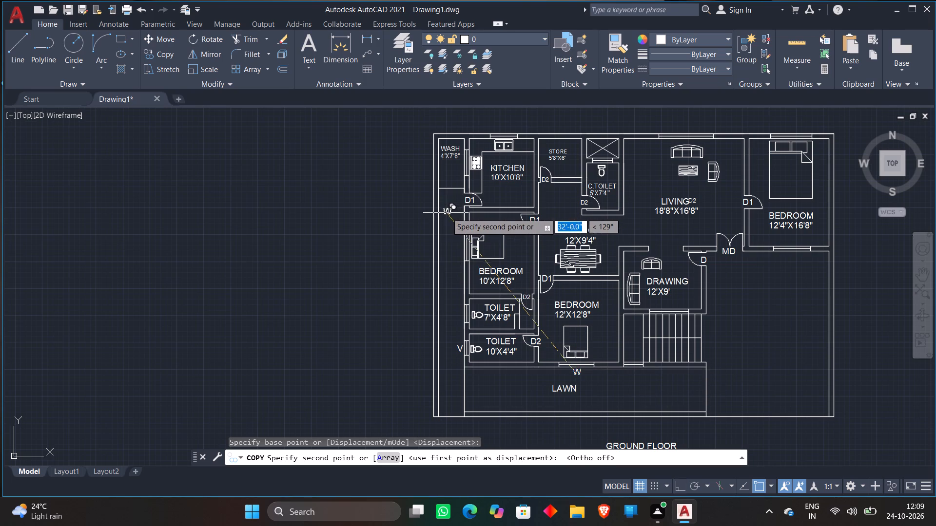
scroll(473, 232, up, 4)
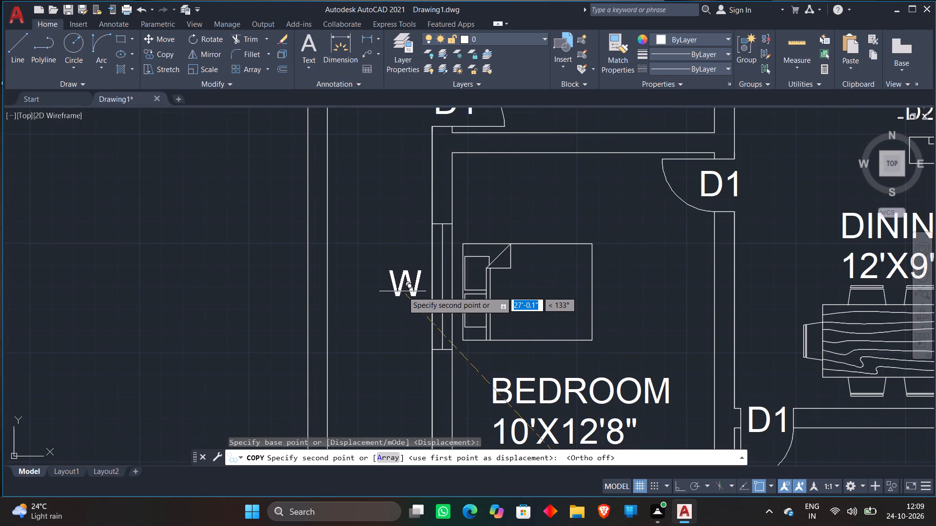
click(407, 291)
scroll(403, 218, down, 2)
middle_drag(403, 218, 385, 327)
scroll(390, 226, up, 3)
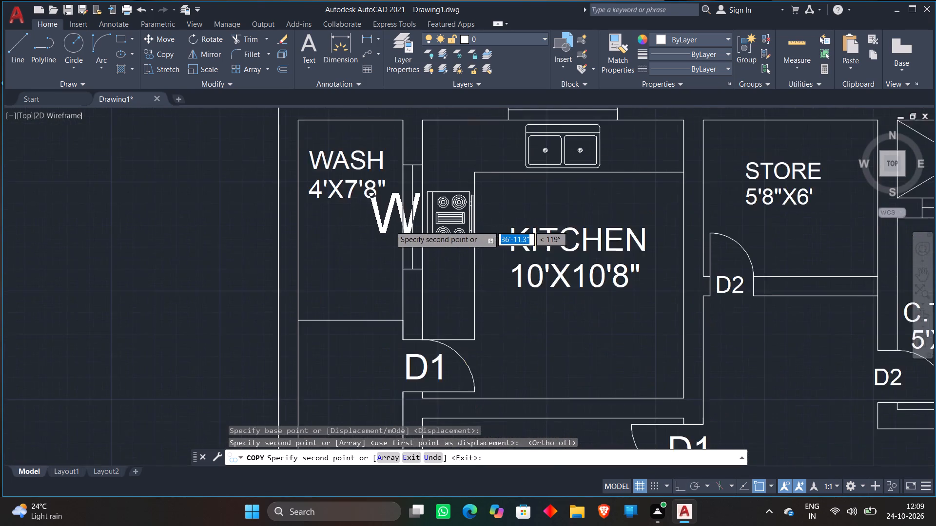
click(373, 226)
scroll(373, 244, down, 3)
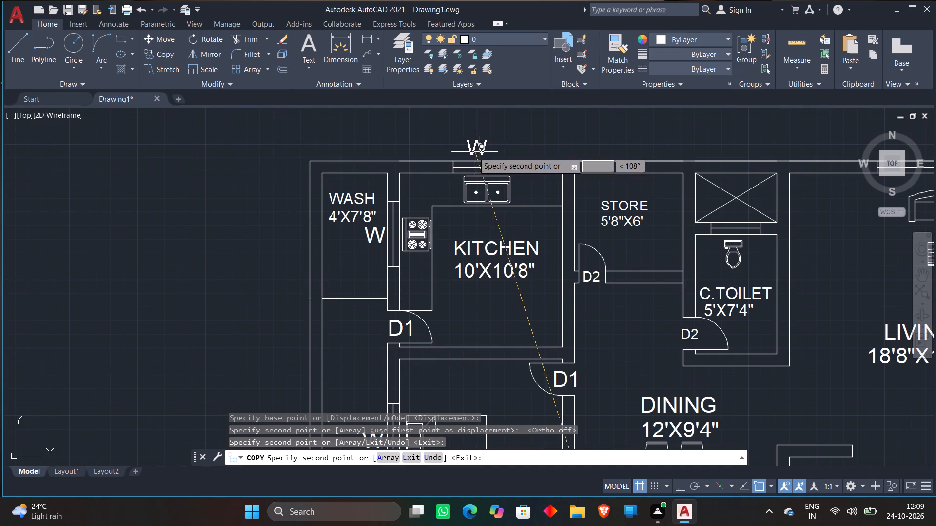
click(481, 154)
Copy the W label to the living room's north window and the 12'4"X16'8" bedroom's north and south windows.
scroll(700, 140, down, 2)
middle_drag(779, 140, 383, 143)
scroll(412, 129, up, 2)
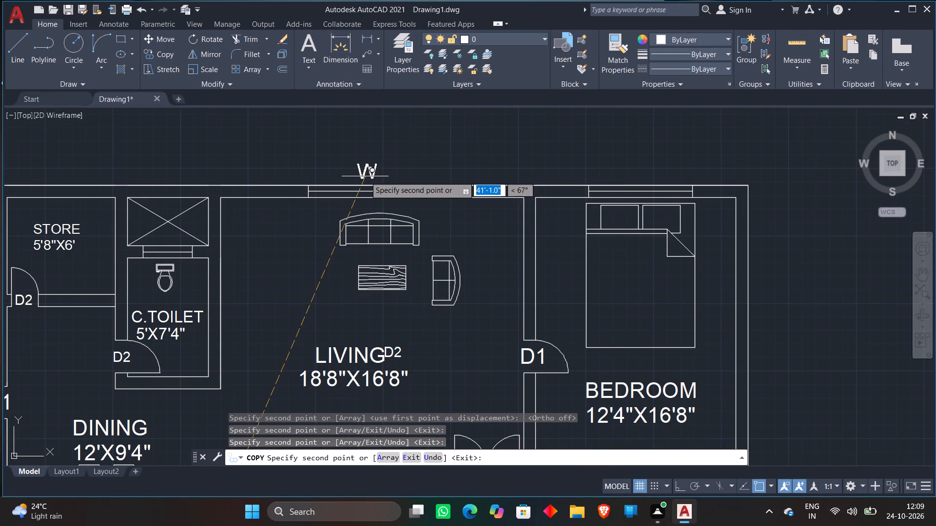
click(370, 177)
click(632, 178)
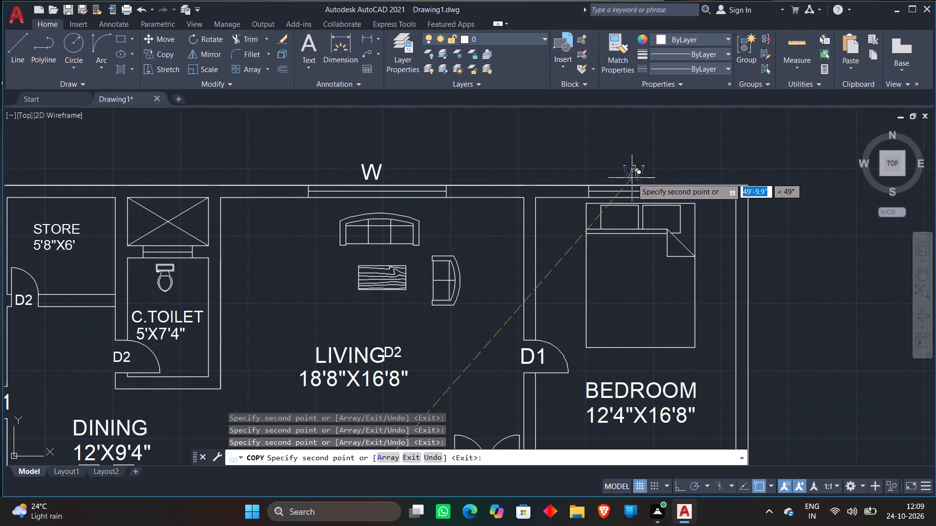
scroll(711, 129, down, 2)
scroll(689, 272, up, 2)
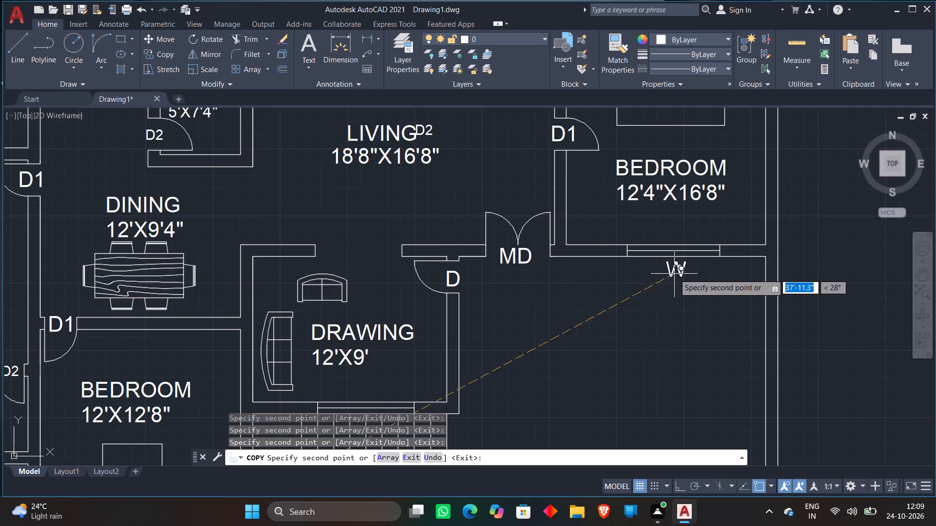
click(674, 274)
Copy the W label to the window below the staircase area and to the drawing room's south window.
scroll(580, 239, down, 2)
scroll(451, 369, up, 2)
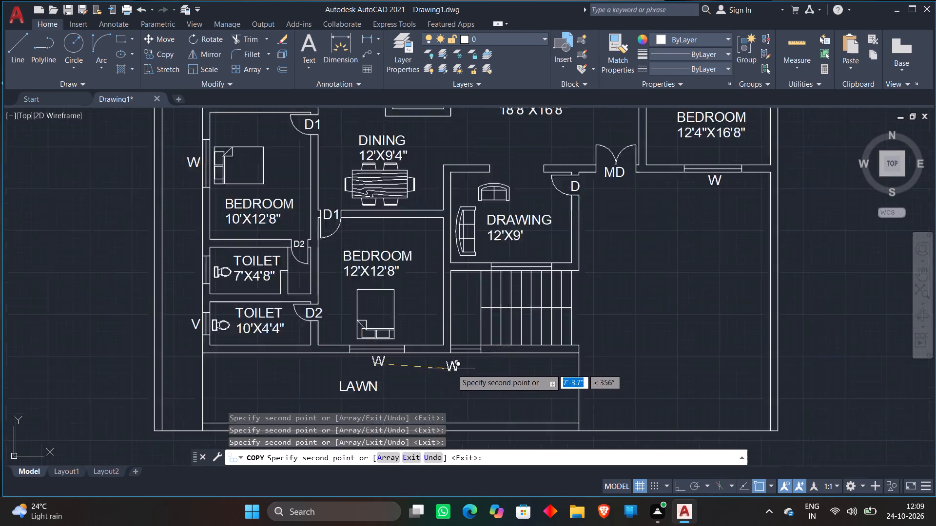
scroll(452, 369, up, 1)
click(476, 356)
scroll(502, 211, down, 2)
scroll(557, 157, up, 2)
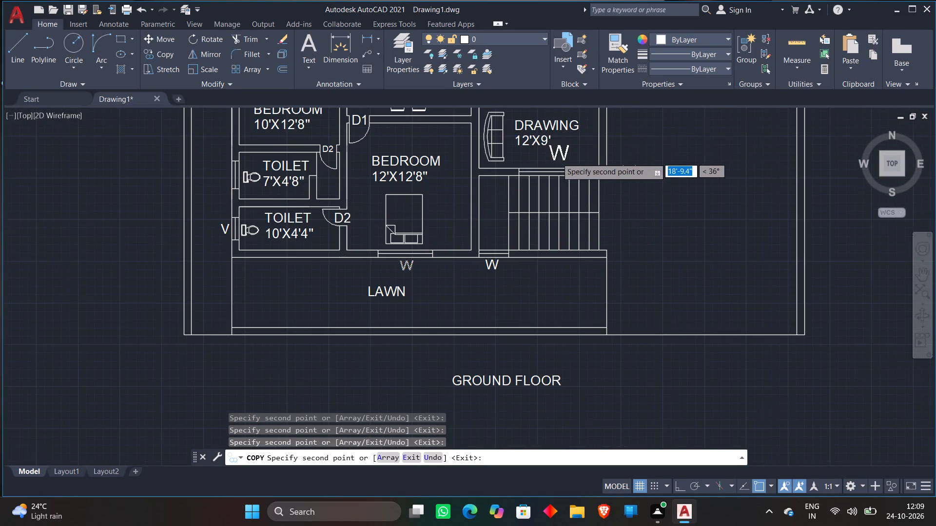
scroll(557, 158, up, 2)
click(505, 182)
scroll(515, 166, down, 5)
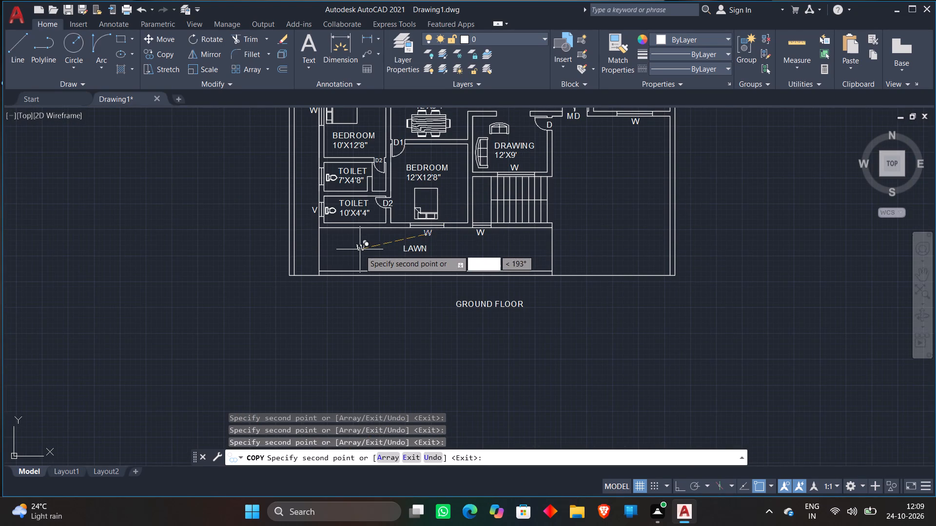
middle_drag(359, 250, 330, 355)
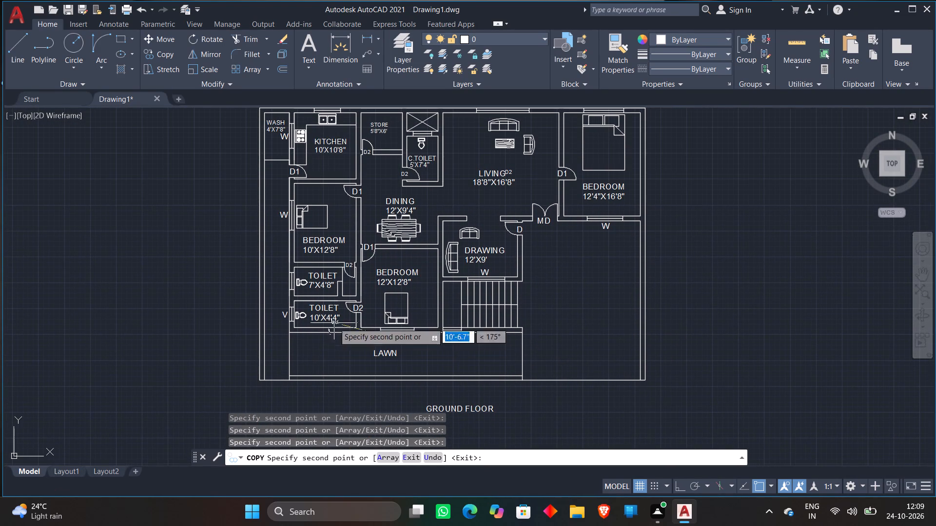
key(space)
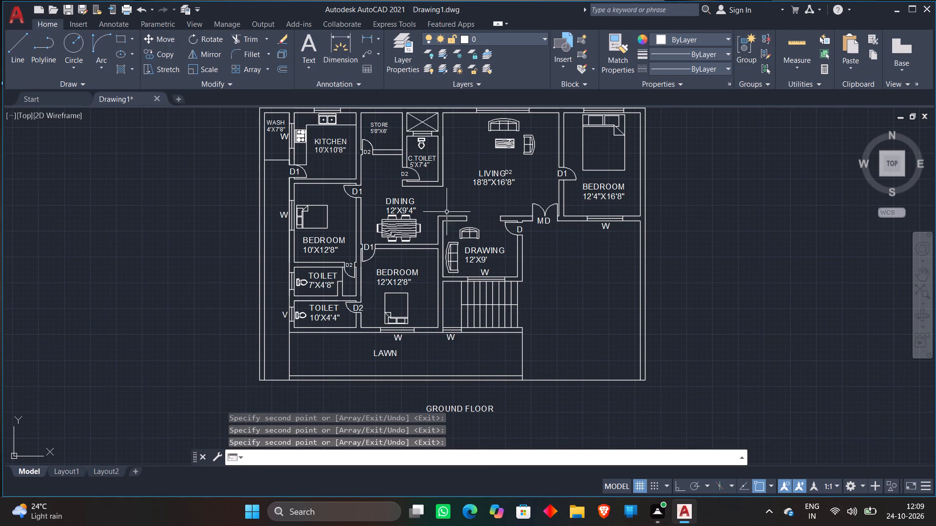
Copy the V label from the 10'X4'4" toilet's ventilator straight up to the 7'X4'8" toilet's ventilator.
scroll(451, 229, down, 1)
scroll(333, 235, up, 1)
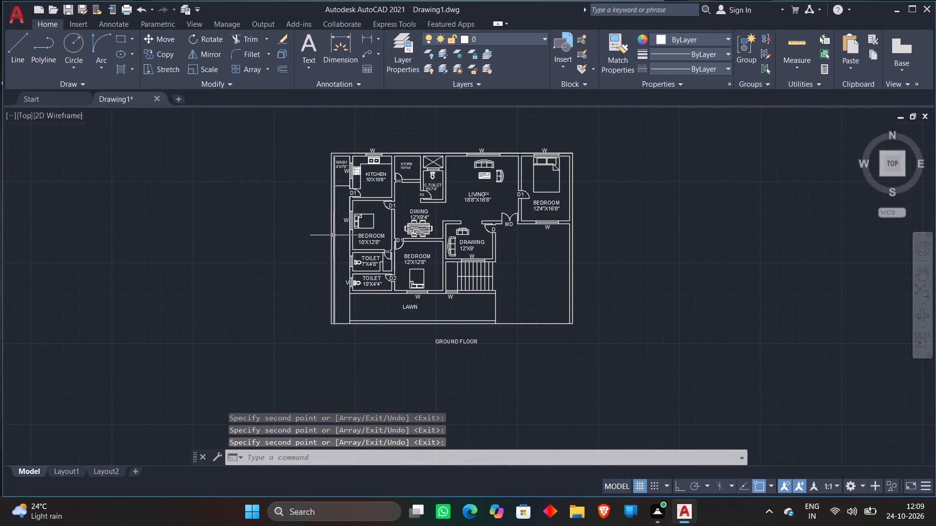
scroll(333, 235, up, 1)
click(363, 352)
right_click(352, 282)
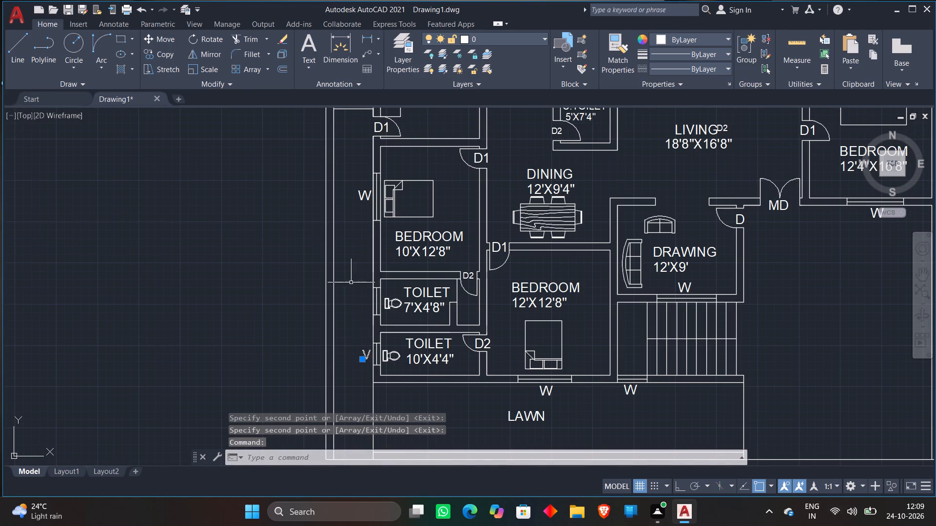
click(362, 302)
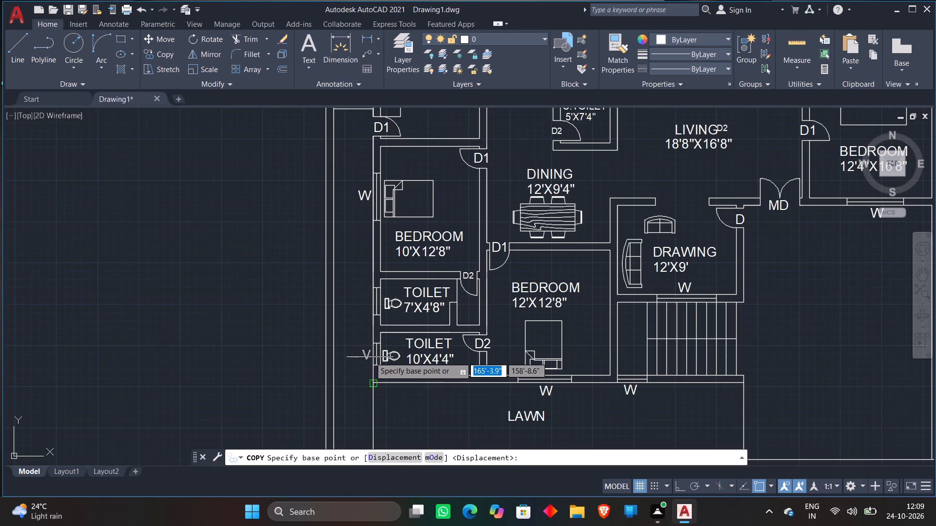
click(365, 357)
scroll(365, 300, up, 3)
click(363, 326)
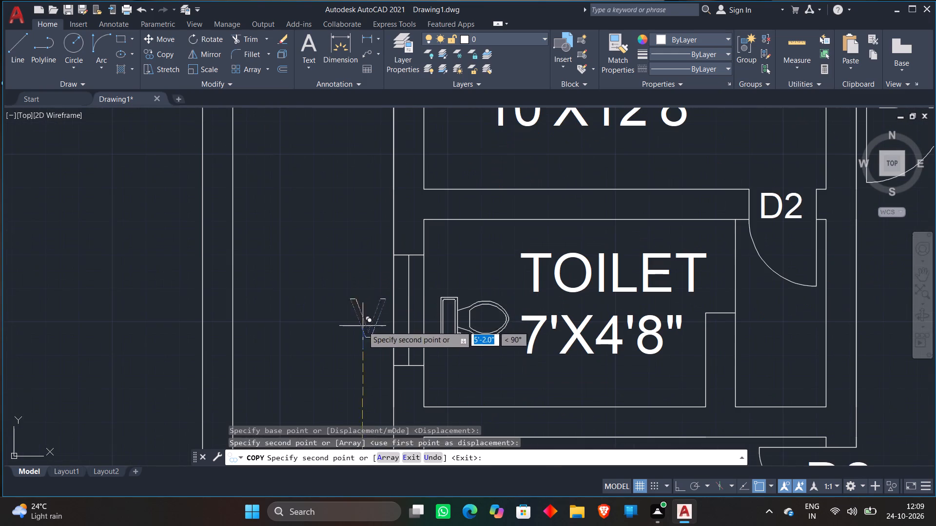
scroll(369, 295, down, 4)
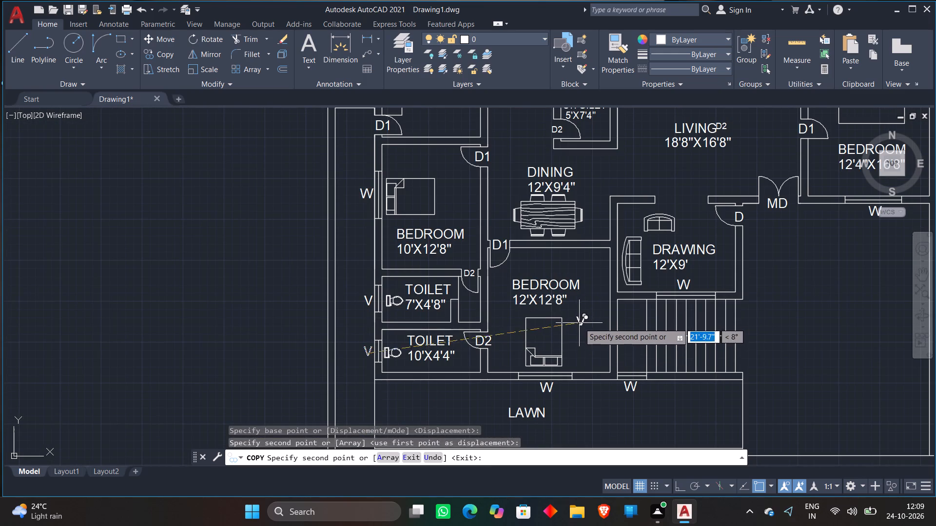
middle_drag(776, 277, 686, 425)
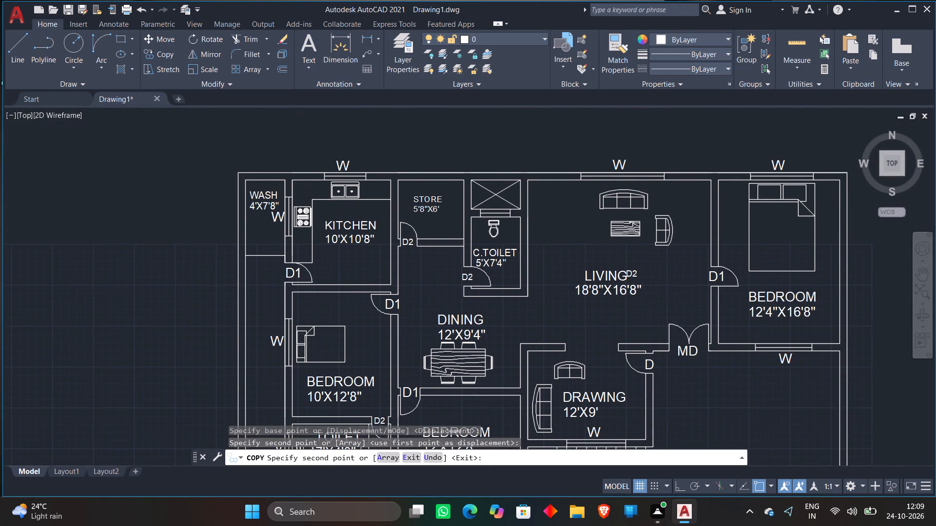
scroll(671, 139, down, 1)
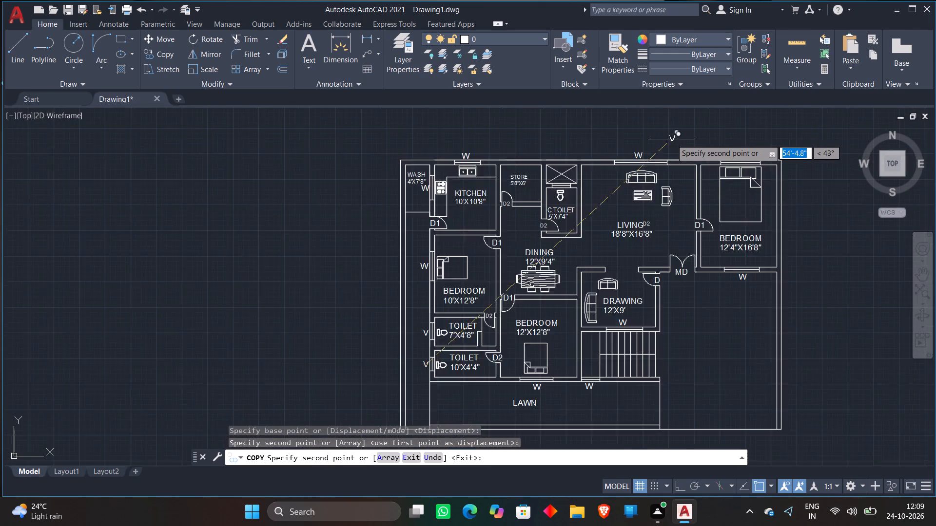
scroll(671, 139, down, 1)
key(space)
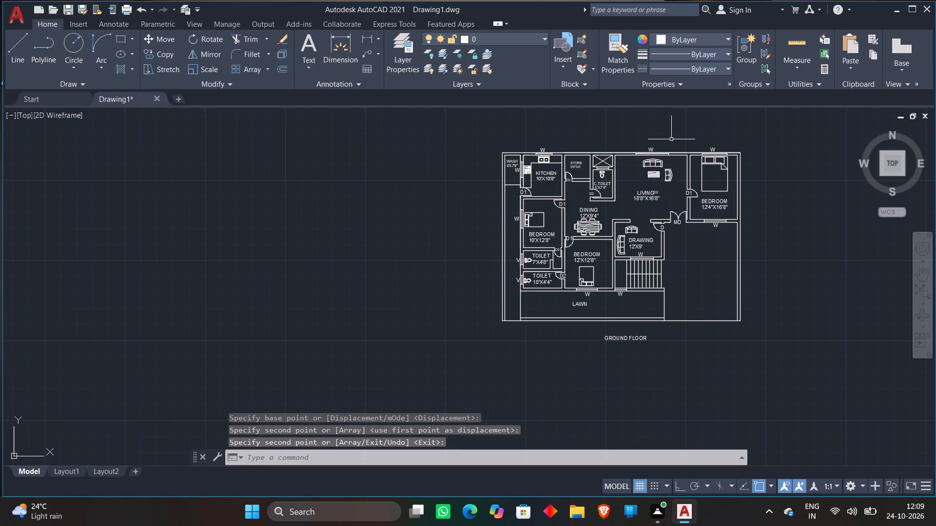
Copy the V label from the 7'X4'8" toilet to the shaft side of the C.TOILET's ventilator.
scroll(557, 224, up, 3)
click(411, 364)
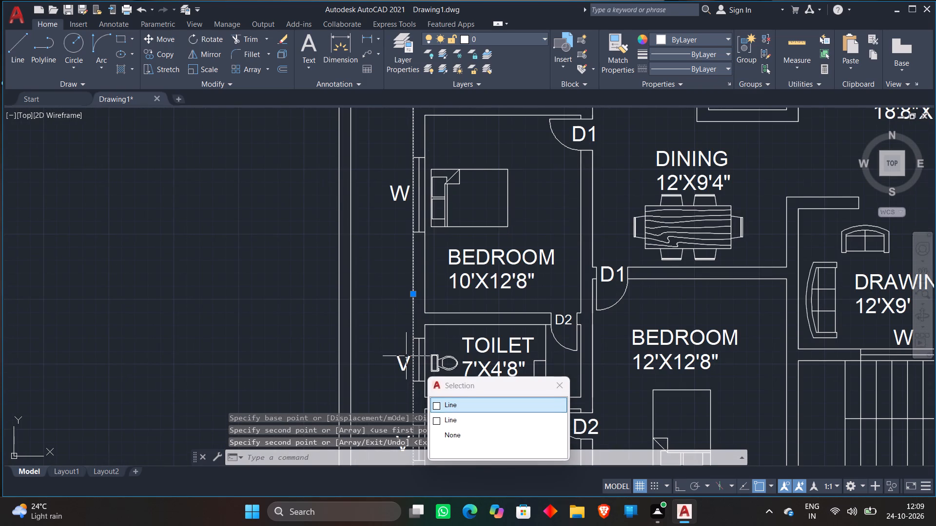
key(Escape)
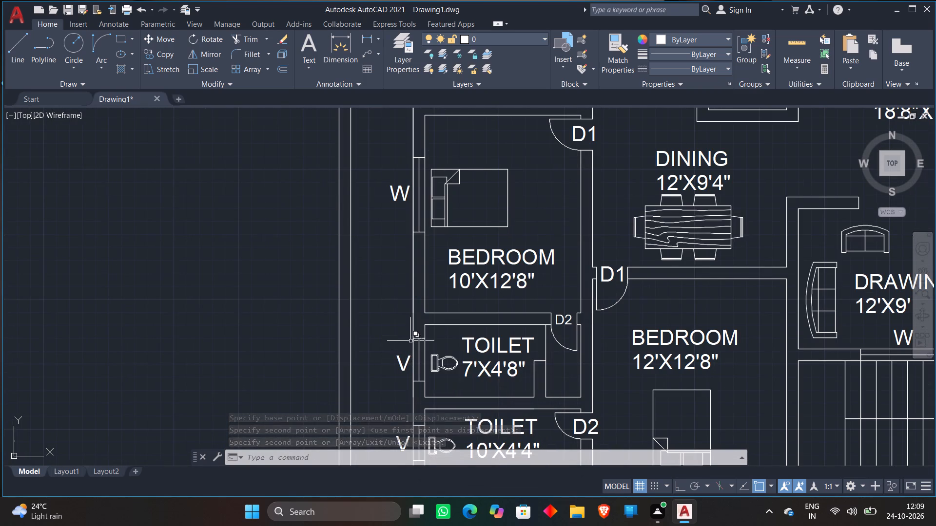
click(399, 361)
right_click(387, 313)
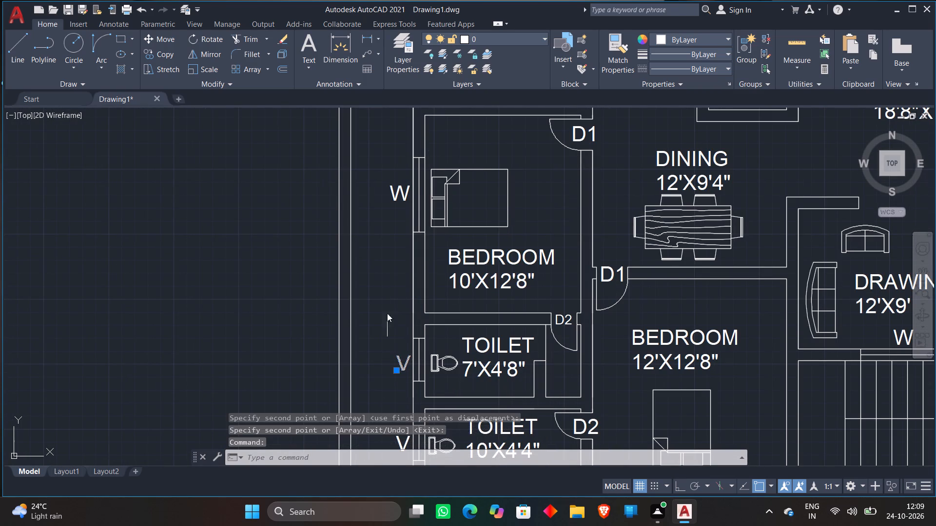
click(399, 300)
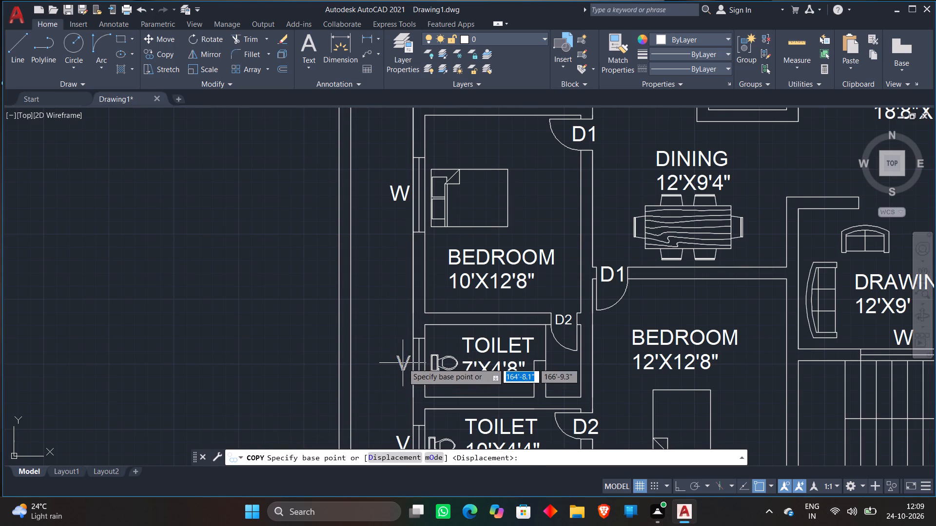
click(403, 363)
scroll(415, 257, down, 2)
scroll(550, 117, up, 4)
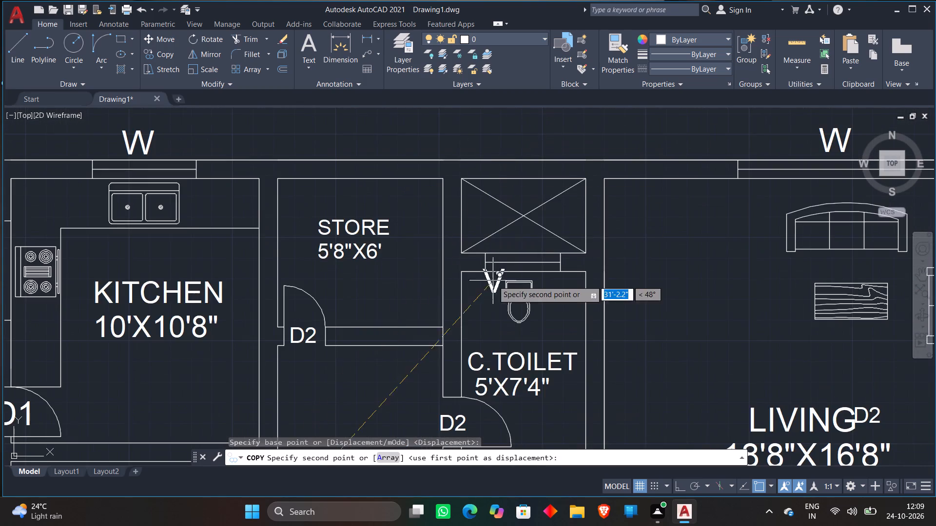
scroll(523, 246, up, 2)
click(514, 230)
key(space)
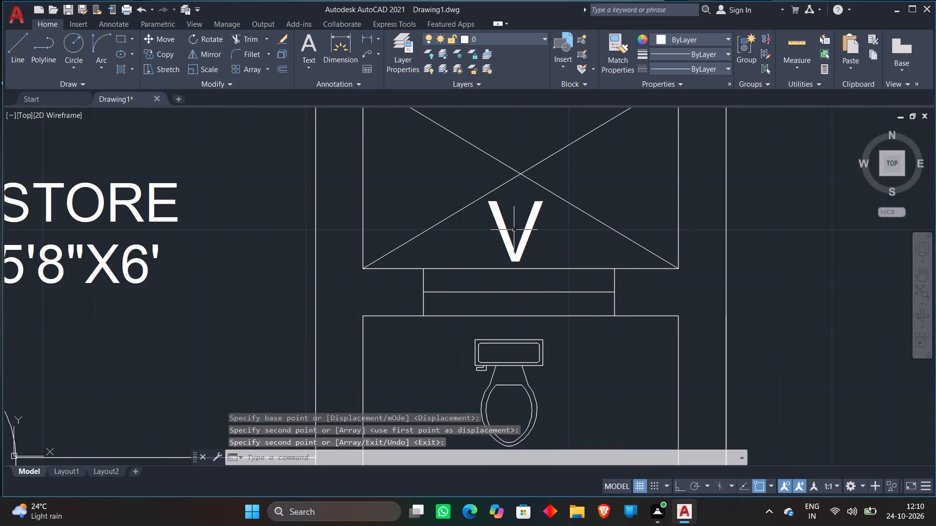
Save the drawing as 112 in the New folder on the Desktop.
scroll(505, 240, down, 6)
middle_drag(409, 257, 435, 189)
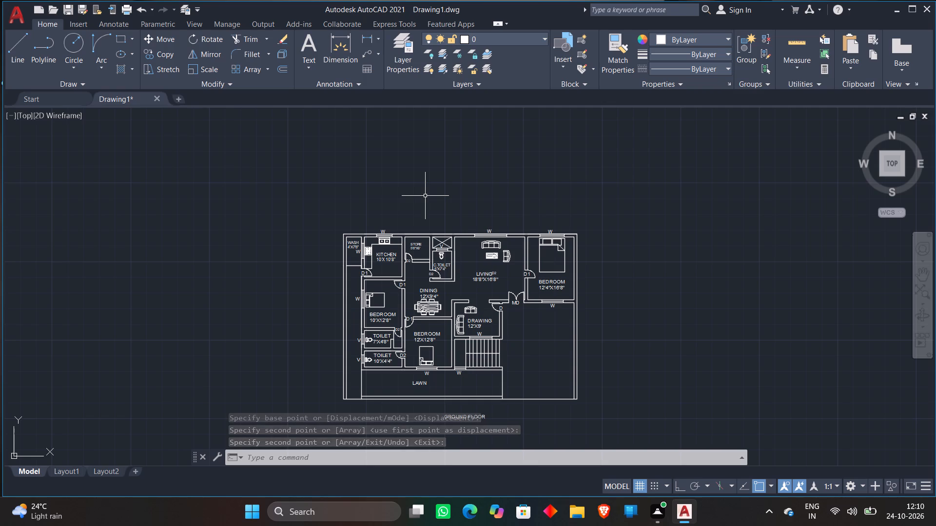
key(ctrl+s)
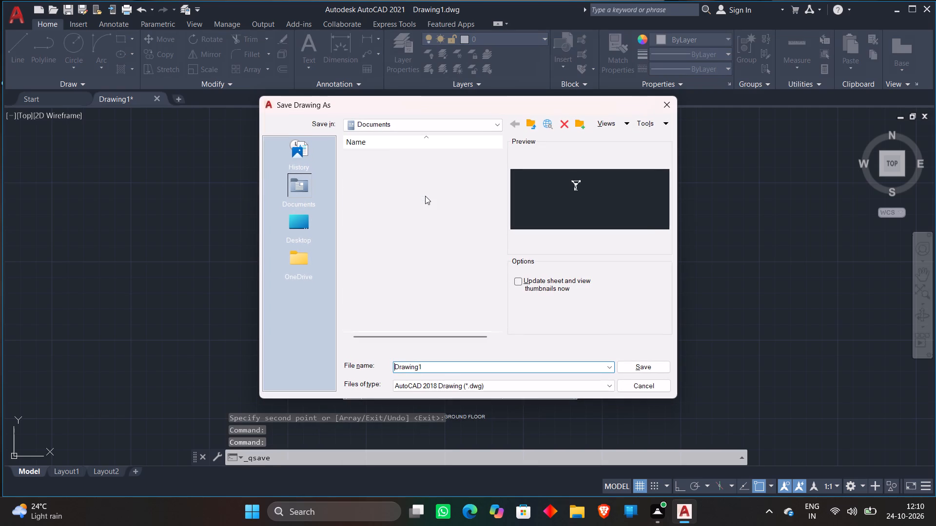
click(302, 224)
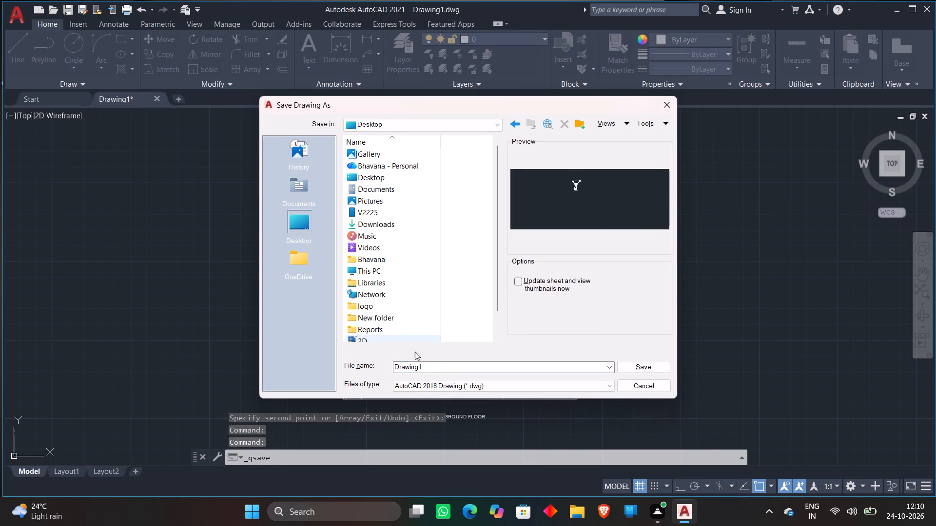
click(428, 363)
double_click(405, 323)
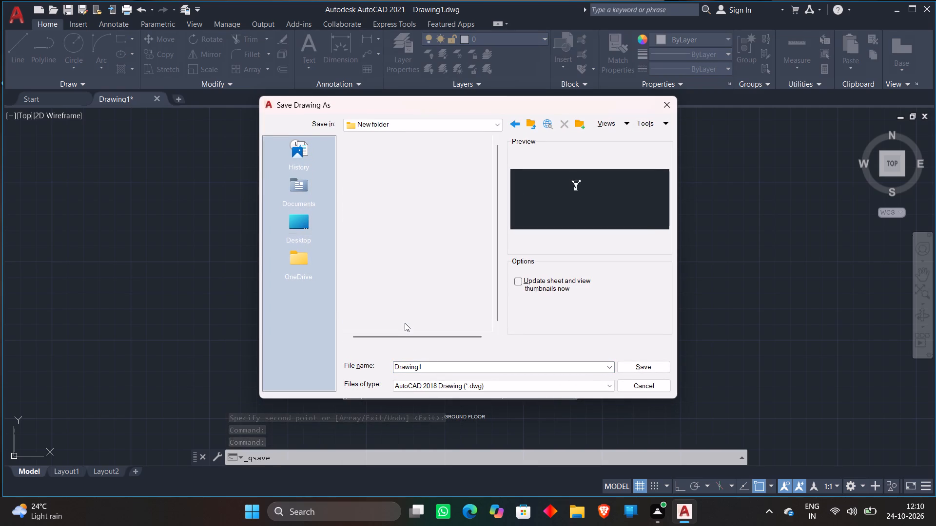
click(436, 368)
key(BackSpace)
text(112)
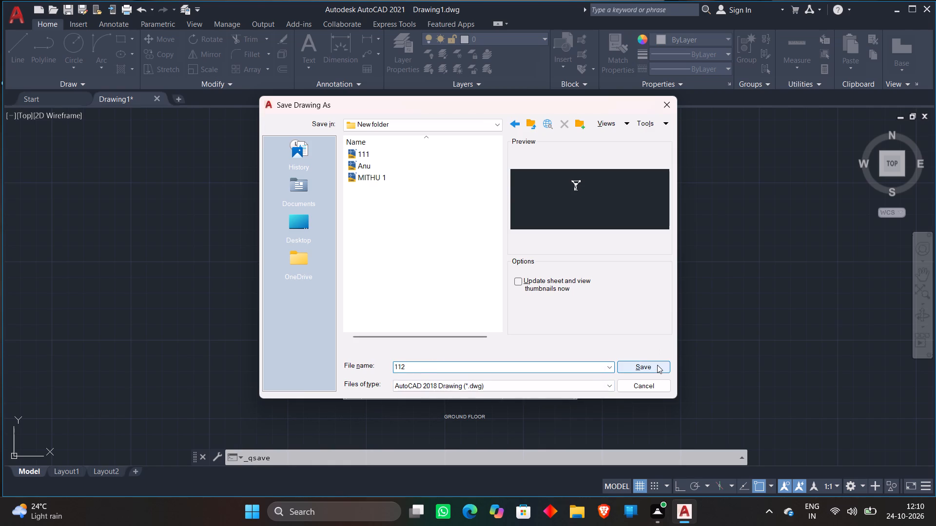
click(657, 365)
Set up a centred landscape plot with AutoCAD PDF (High Quality Print).pc3, using a window around the whole plan and its GROUND FLOOR title.
key(ctrl+p)
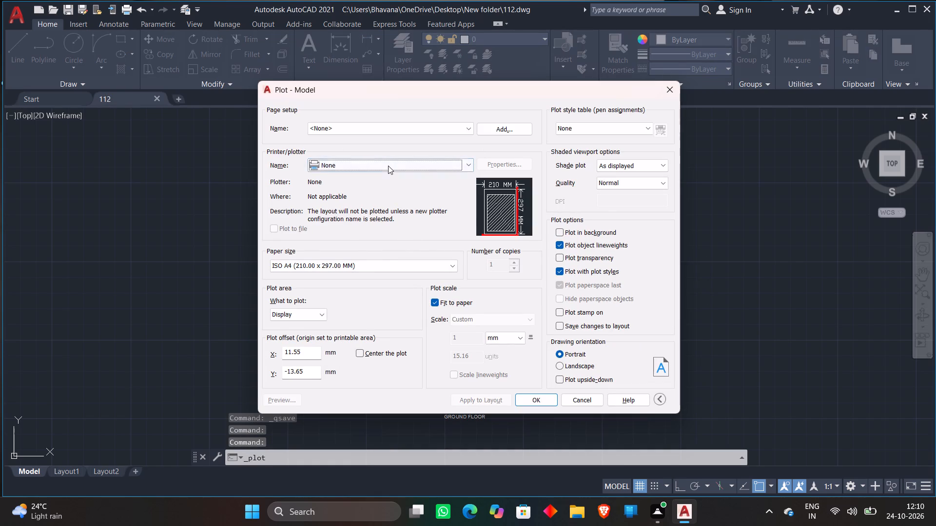
click(388, 166)
click(370, 223)
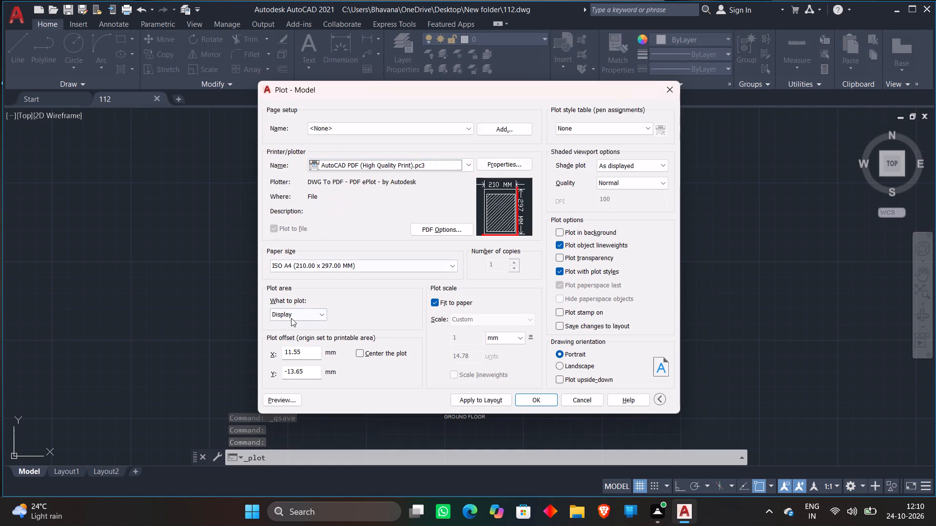
click(291, 318)
click(298, 349)
click(304, 205)
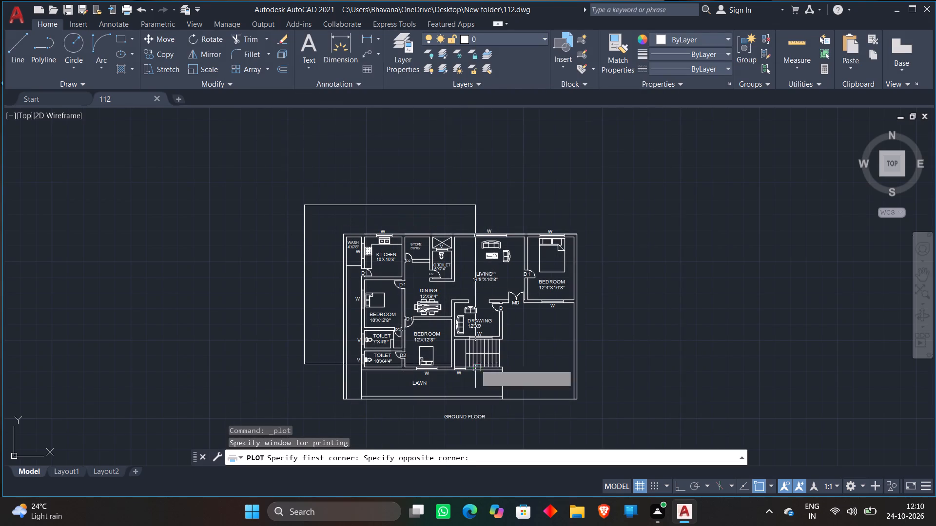
click(623, 435)
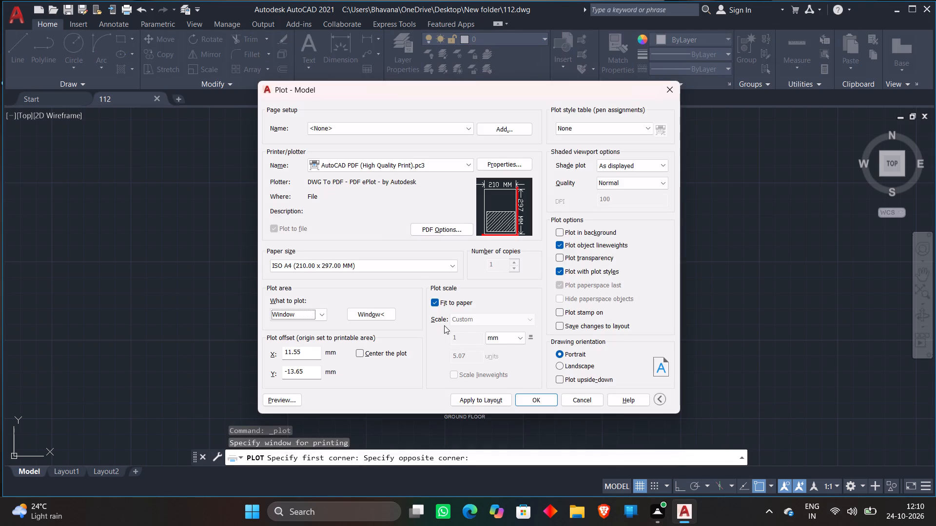
click(358, 352)
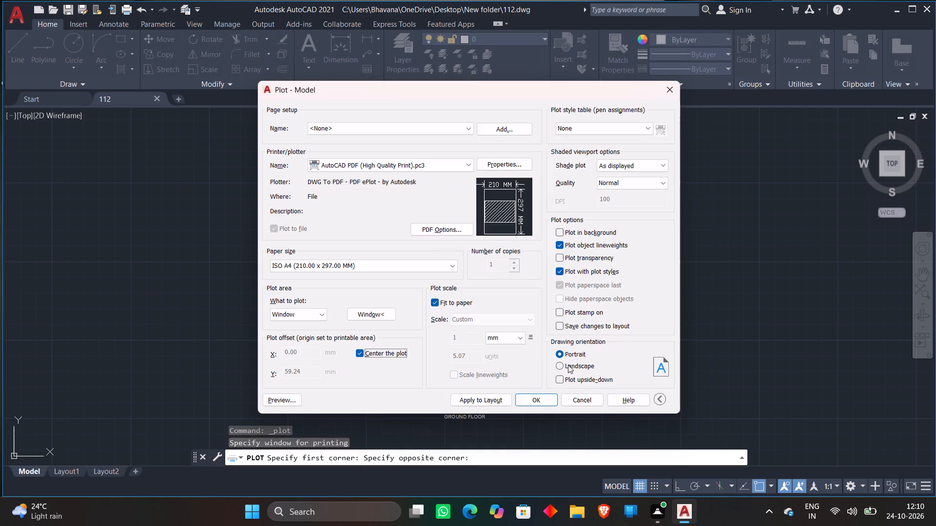
click(558, 367)
click(544, 397)
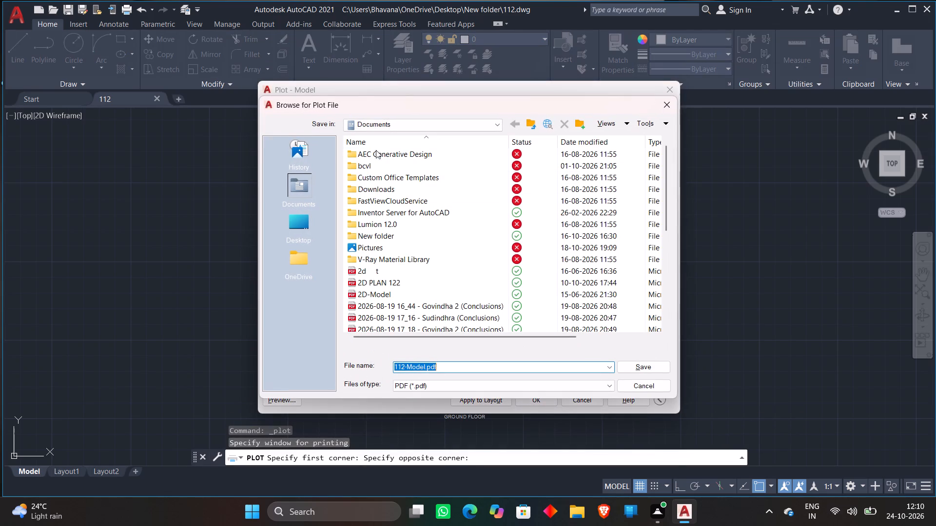
Plot the plan to a PDF named 112 in the New folder on the Desktop, and close the PDF viewer.
click(302, 223)
scroll(412, 194, down, 5)
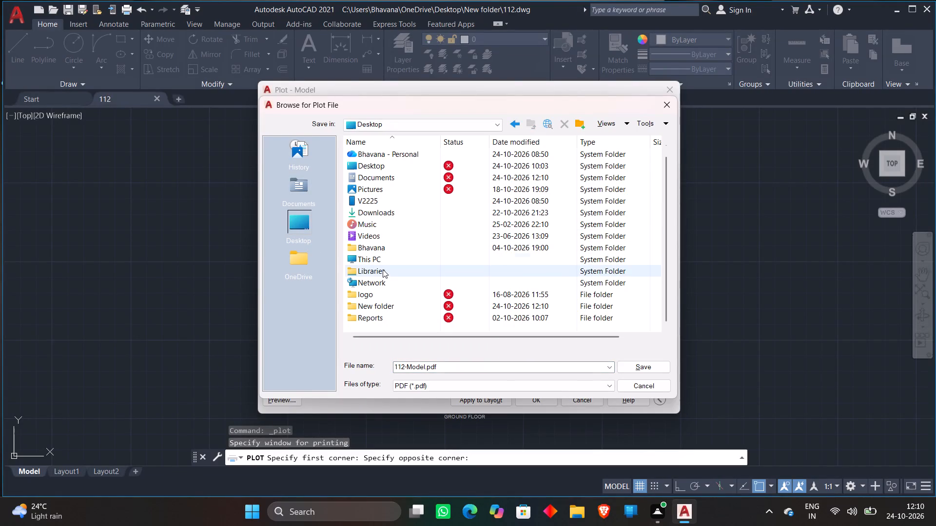
double_click(385, 305)
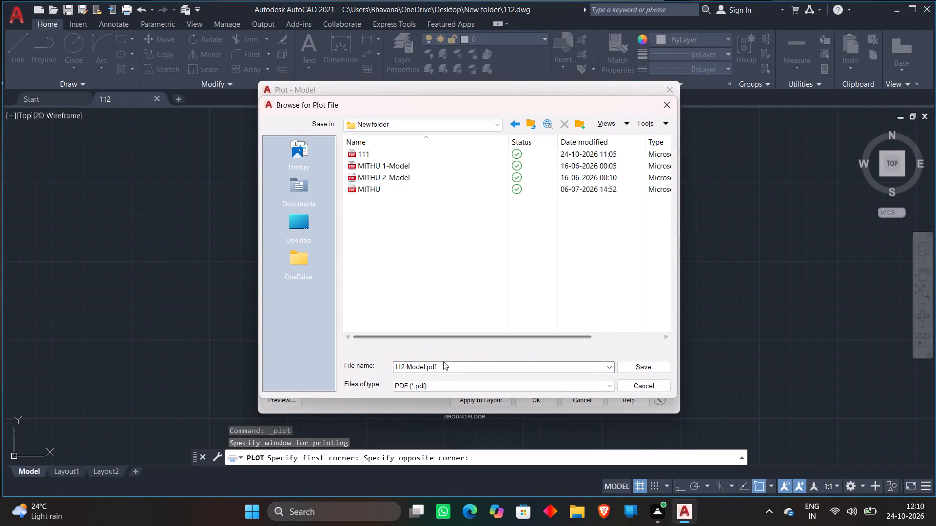
click(446, 364)
click(445, 364)
key(BackSpace)
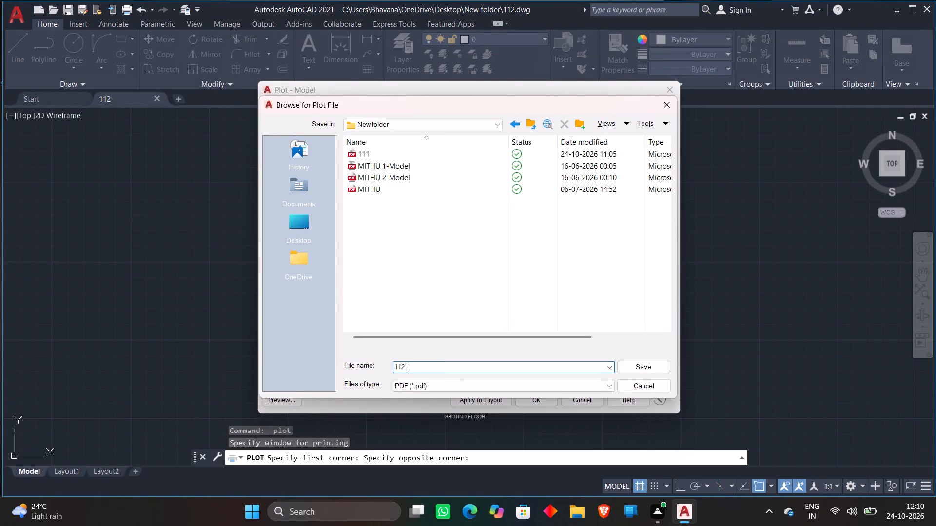
key(BackSpace)
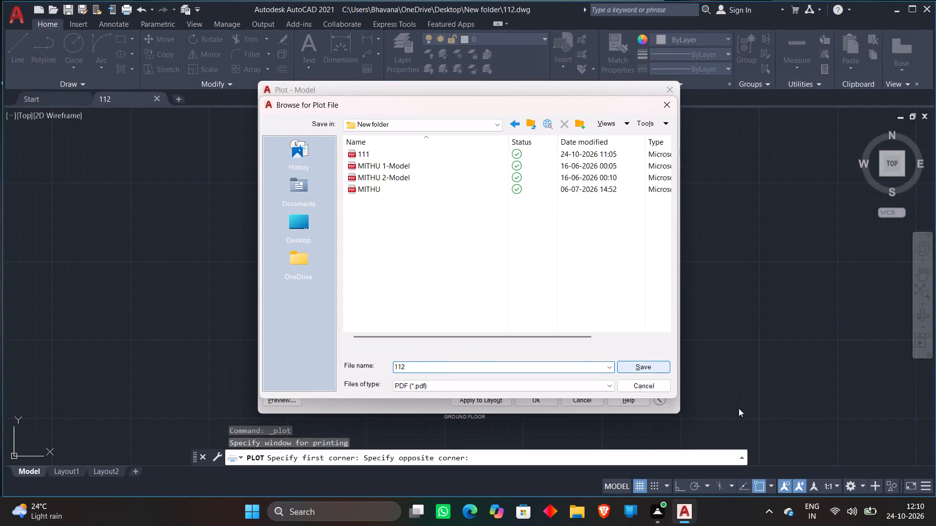
click(626, 365)
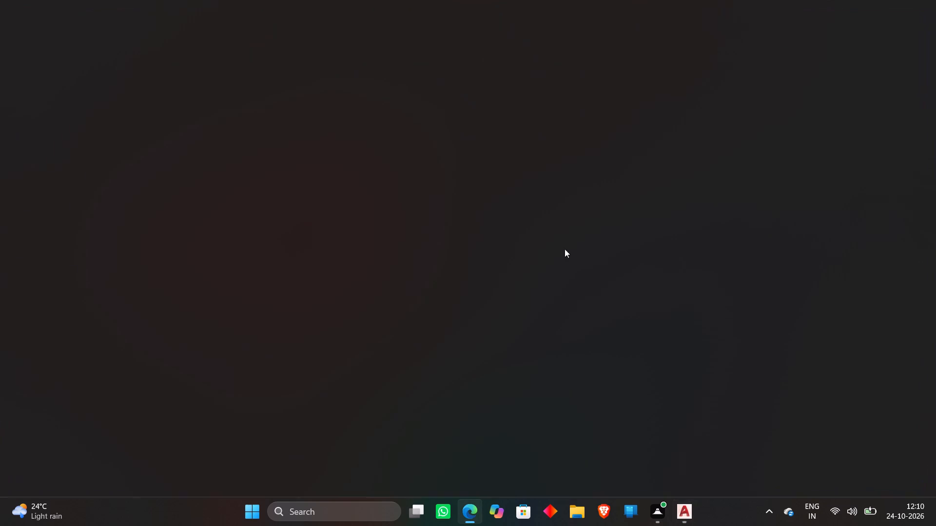
click(927, 7)
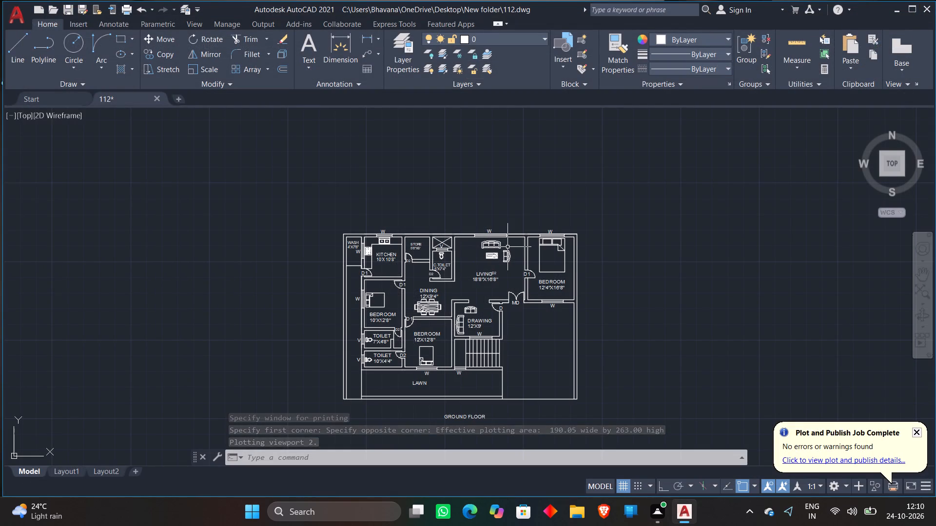
Turn off command-history logging with the LOGFILEOFF command.
text(LO)
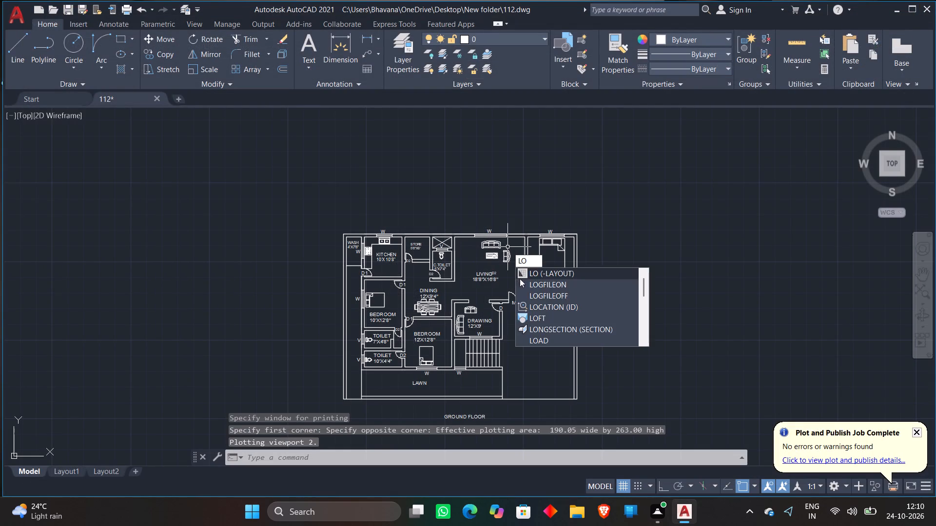
click(539, 296)
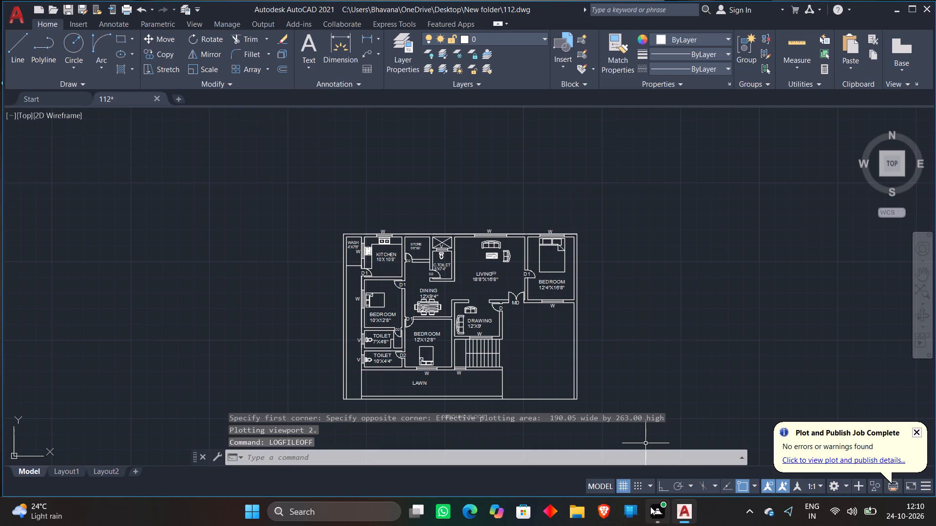